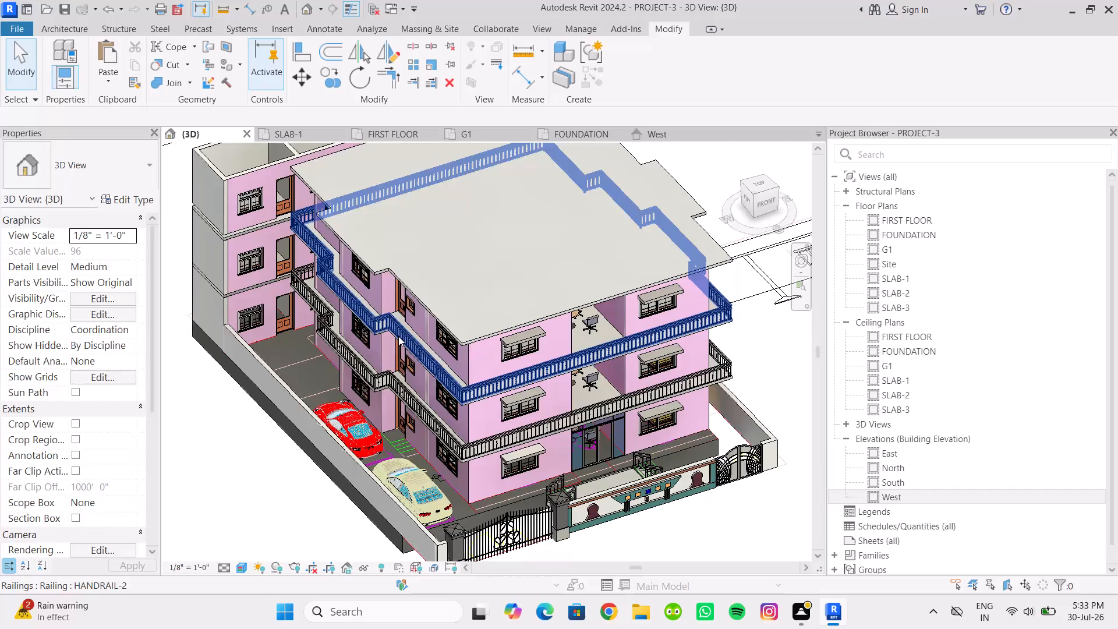
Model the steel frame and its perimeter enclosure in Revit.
Create a new project from the DefaultMetric template in the English templates folder.
{"action": "scroll", "coordinate": [313, 306], "scroll_direction": "down", "scroll_amount": 2}
{"action": "middle_click_drag", "start_coordinate": [313, 307], "coordinate": [376, 394]}
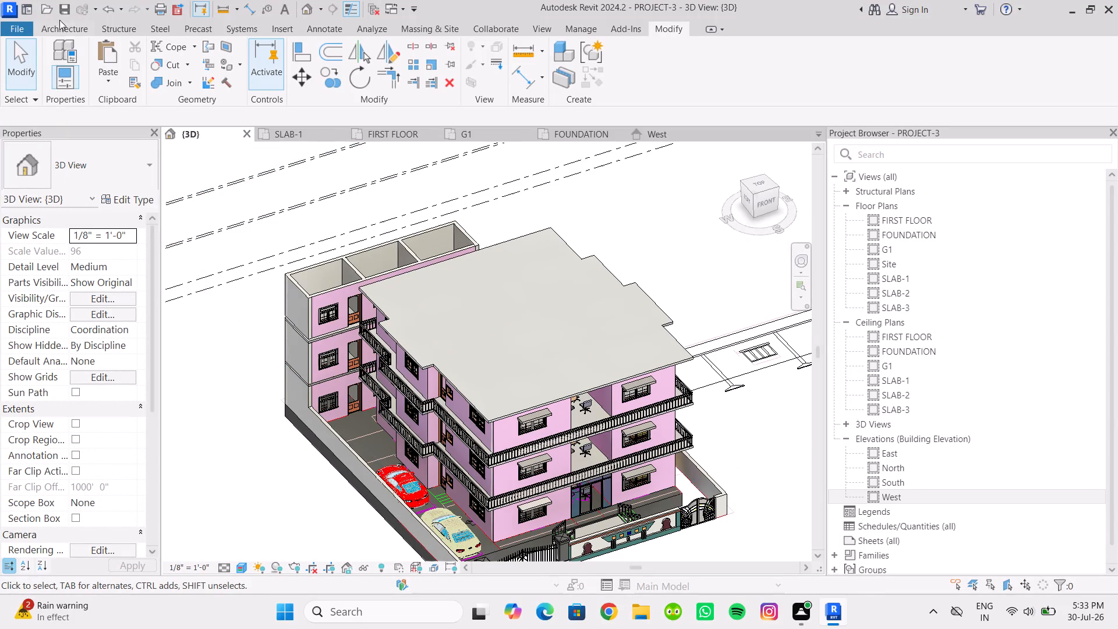
{"action": "left_click", "coordinate": [33, 10]}
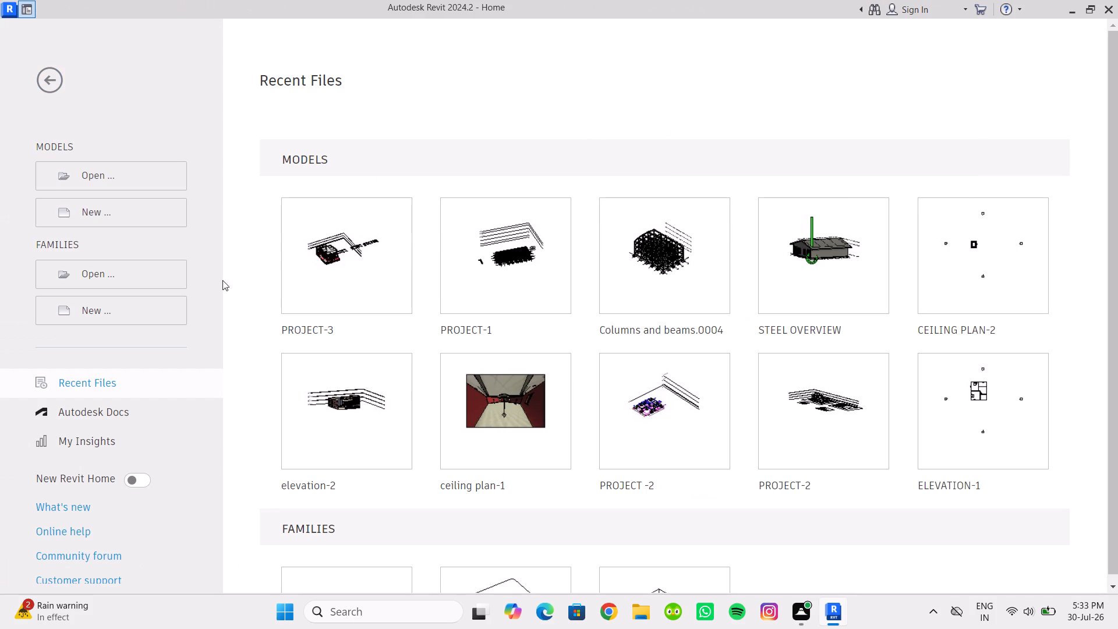
{"action": "left_click", "coordinate": [108, 215]}
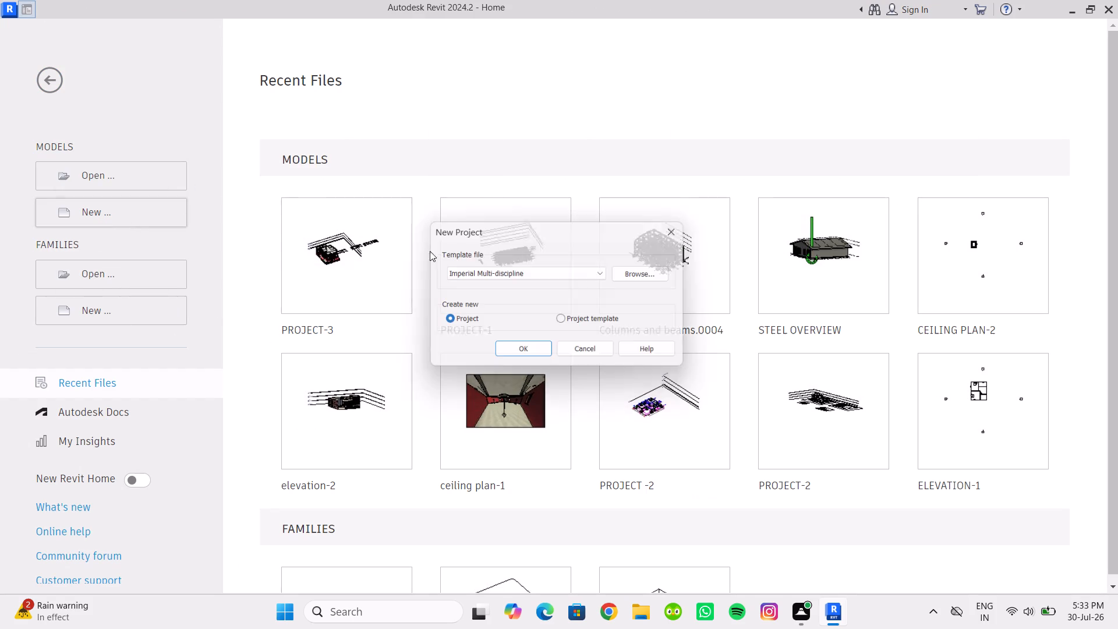
{"action": "left_click", "coordinate": [660, 277]}
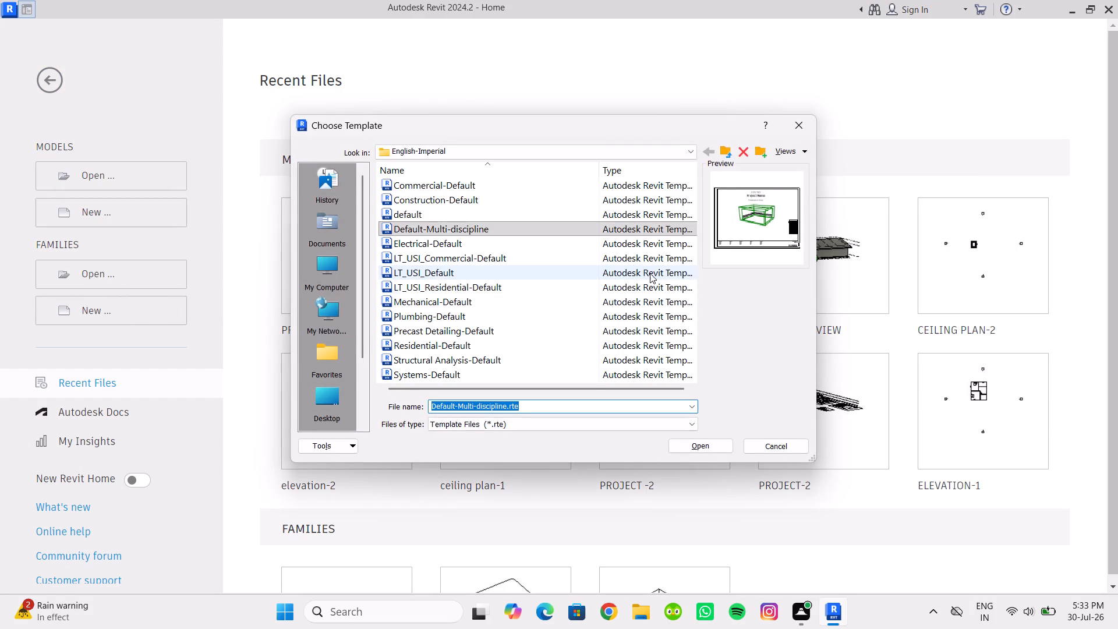
{"action": "left_click", "coordinate": [553, 146]}
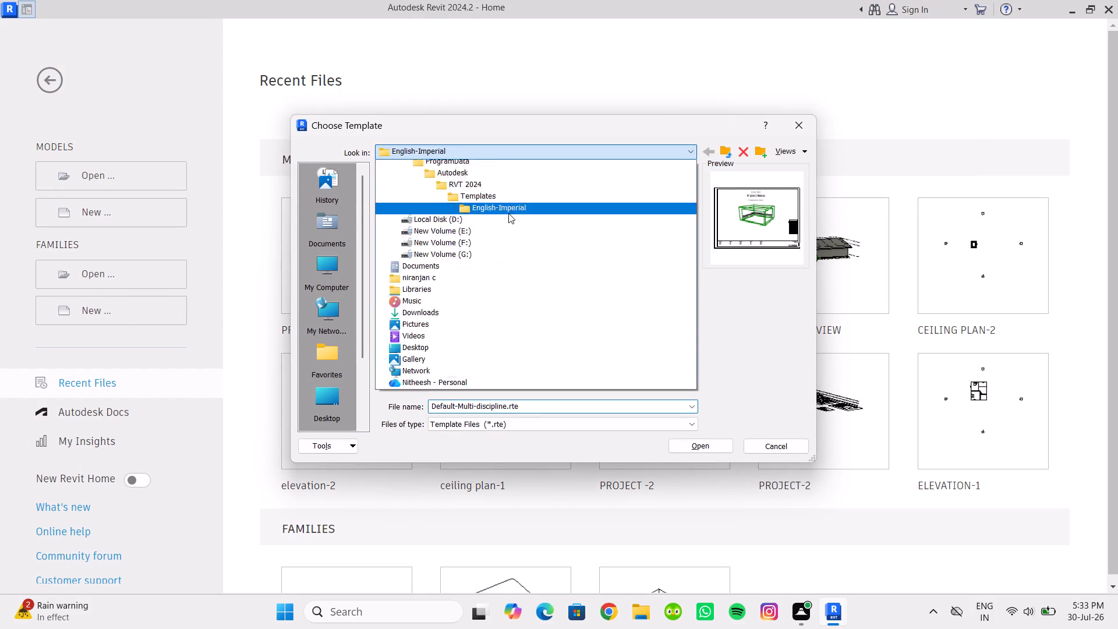
{"action": "left_click", "coordinate": [484, 234]}
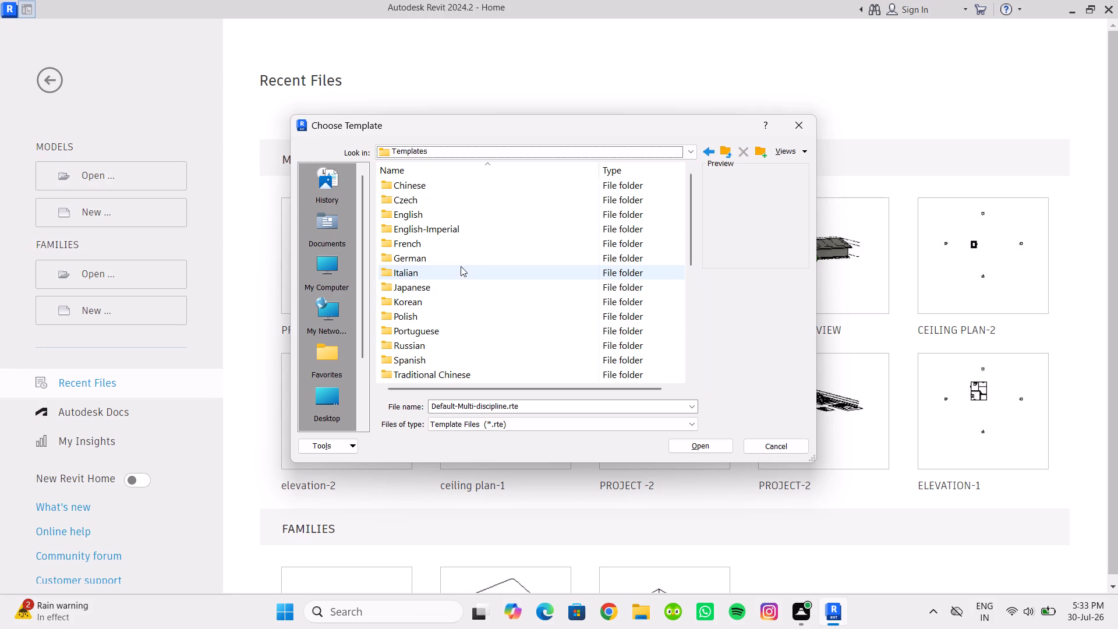
{"action": "double_click", "coordinate": [447, 218]}
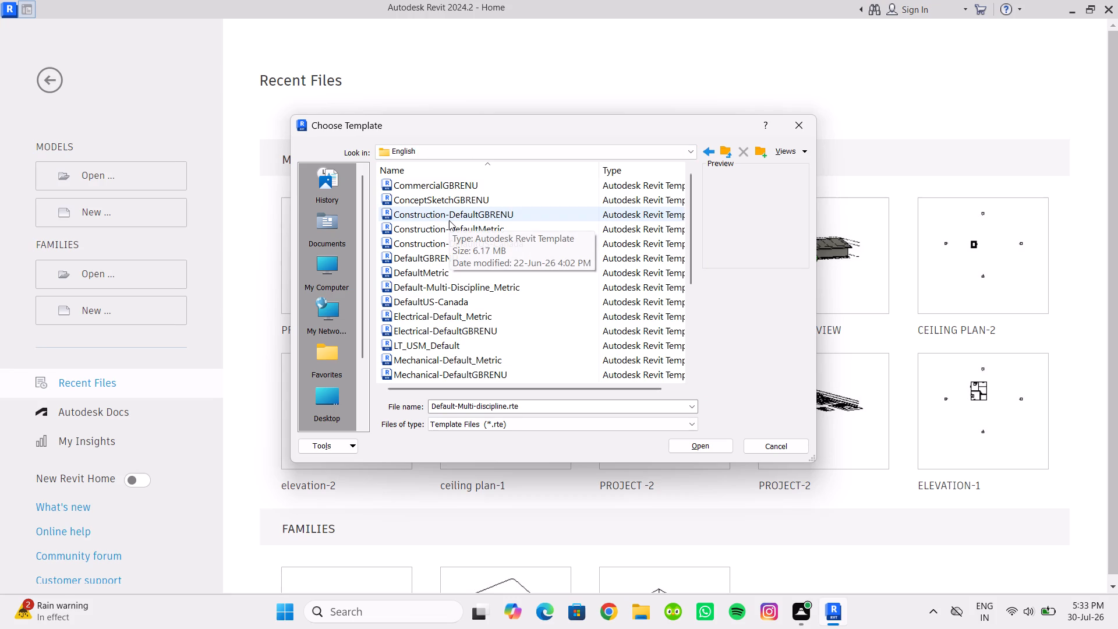
{"action": "left_click", "coordinate": [434, 273]}
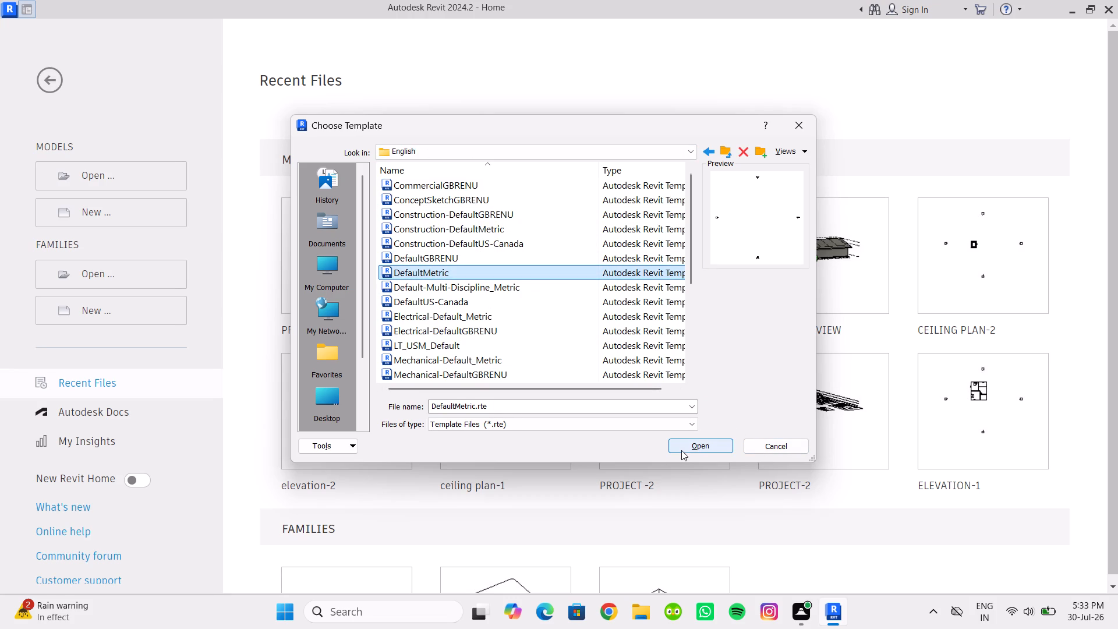
{"action": "left_click", "coordinate": [680, 447]}
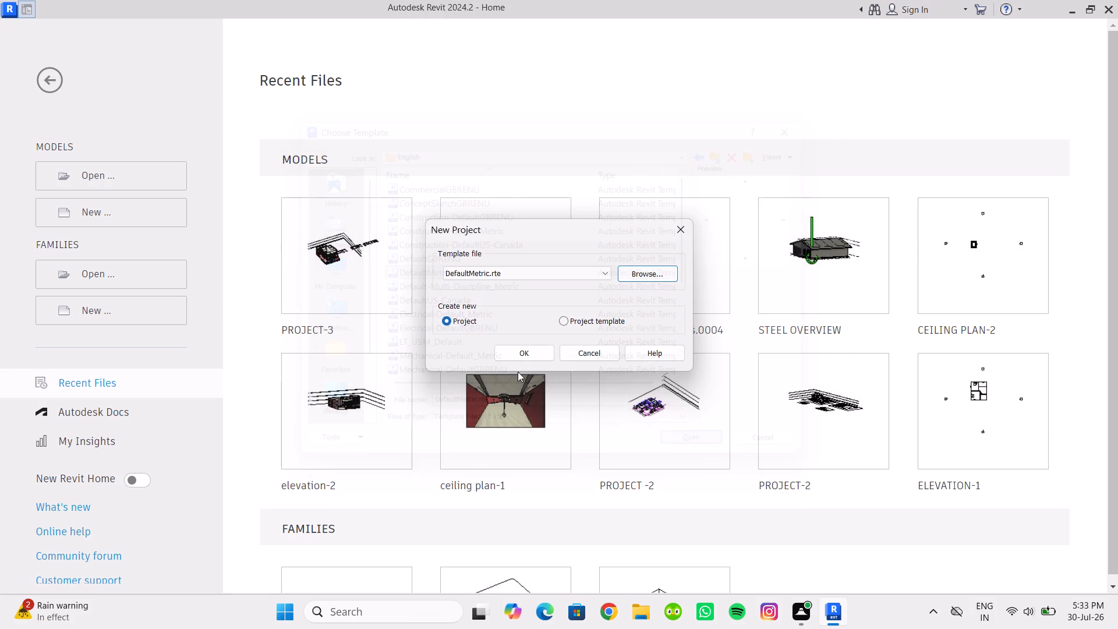
{"action": "left_click", "coordinate": [526, 354]}
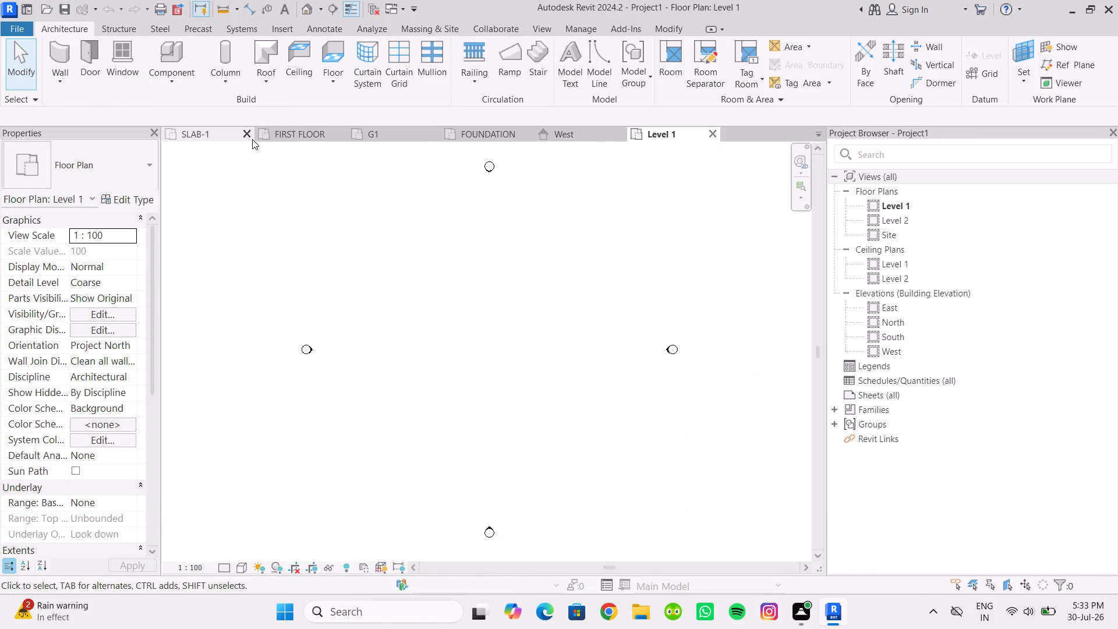
Close the previous project's open views, leaving only the new project's Level 1 plan open.
{"action": "left_click", "coordinate": [249, 133]}
{"action": "left_click", "coordinate": [248, 132]}
{"action": "left_click", "coordinate": [248, 132]}
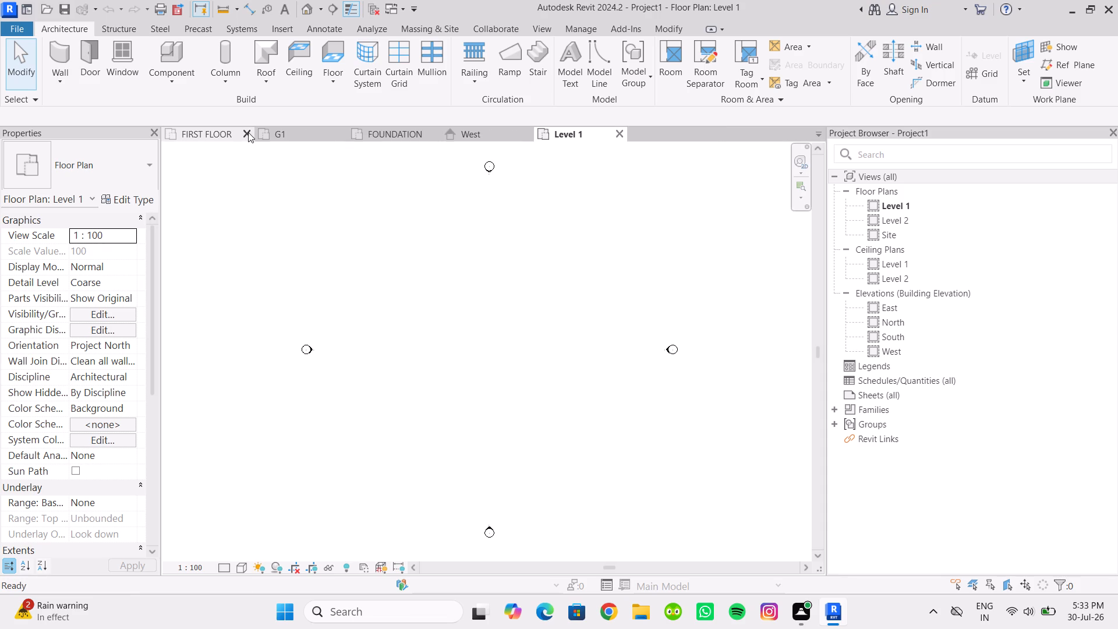
{"action": "left_click", "coordinate": [248, 132]}
{"action": "left_click", "coordinate": [249, 132]}
{"action": "left_click", "coordinate": [249, 132]}
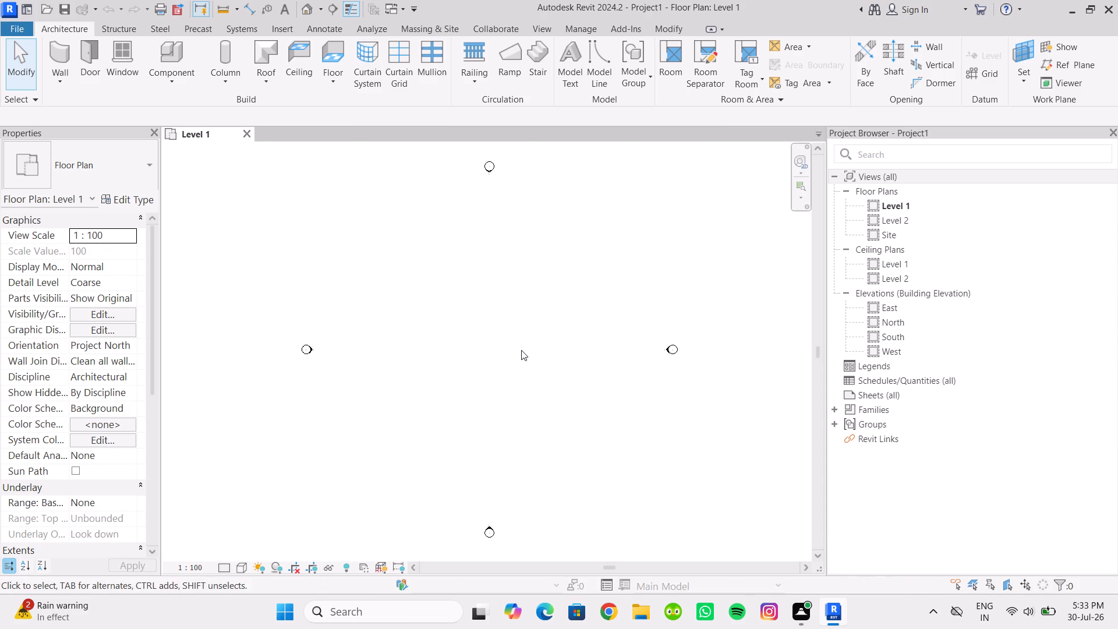
Open the North elevation and delete both default levels, Level 1 and Level 2.
{"action": "scroll", "coordinate": [520, 350], "scroll_direction": "down", "scroll_amount": 1}
{"action": "middle_click_drag", "start_coordinate": [520, 350], "coordinate": [466, 367]}
{"action": "middle_click_drag", "start_coordinate": [451, 402], "coordinate": [479, 407]}
{"action": "middle_click_drag", "start_coordinate": [476, 403], "coordinate": [474, 384]}
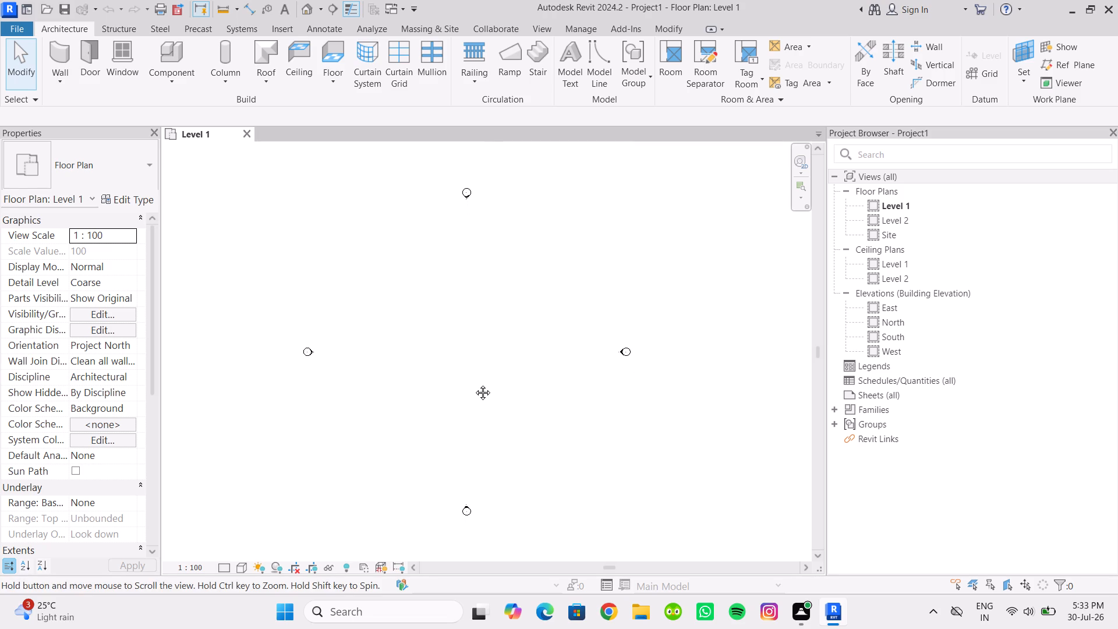
{"action": "middle_click_drag", "start_coordinate": [474, 384], "coordinate": [500, 388]}
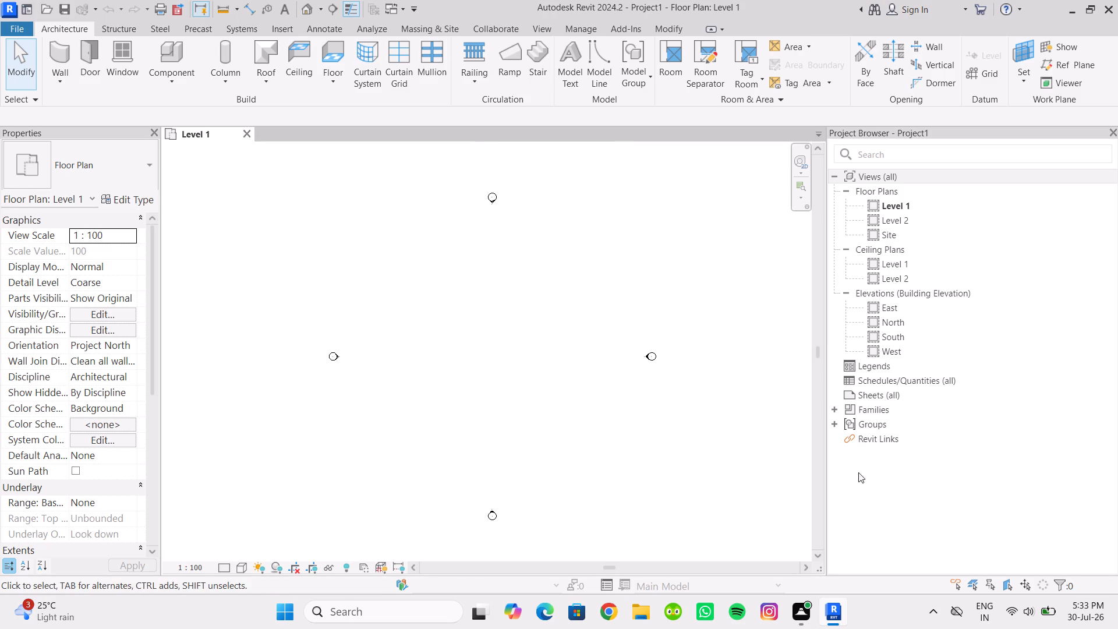
{"action": "double_click", "coordinate": [900, 324]}
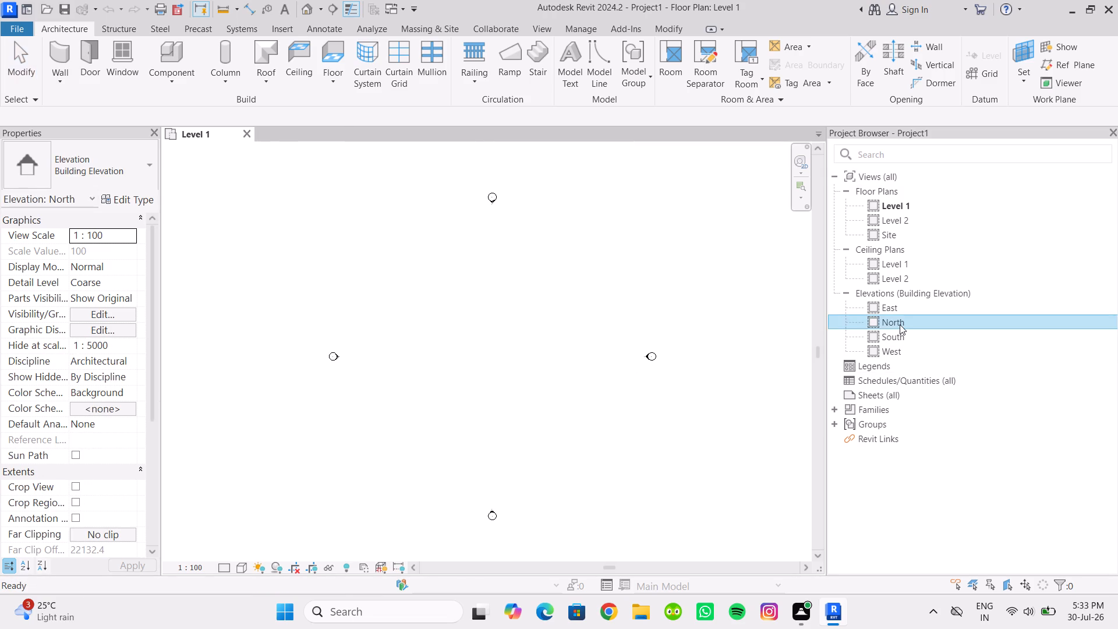
{"action": "scroll", "coordinate": [703, 349], "scroll_direction": "down", "scroll_amount": 4}
{"action": "left_click_drag", "start_coordinate": [733, 453], "coordinate": [618, 277]}
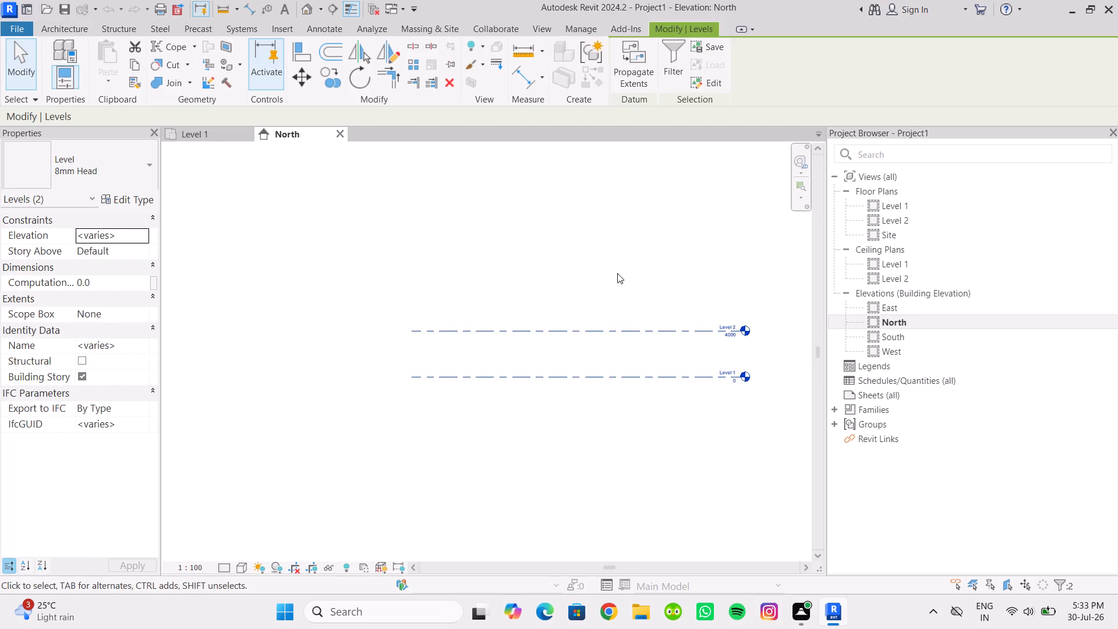
{"action": "key", "text": "Delete"}
{"action": "left_click", "coordinate": [597, 348]}
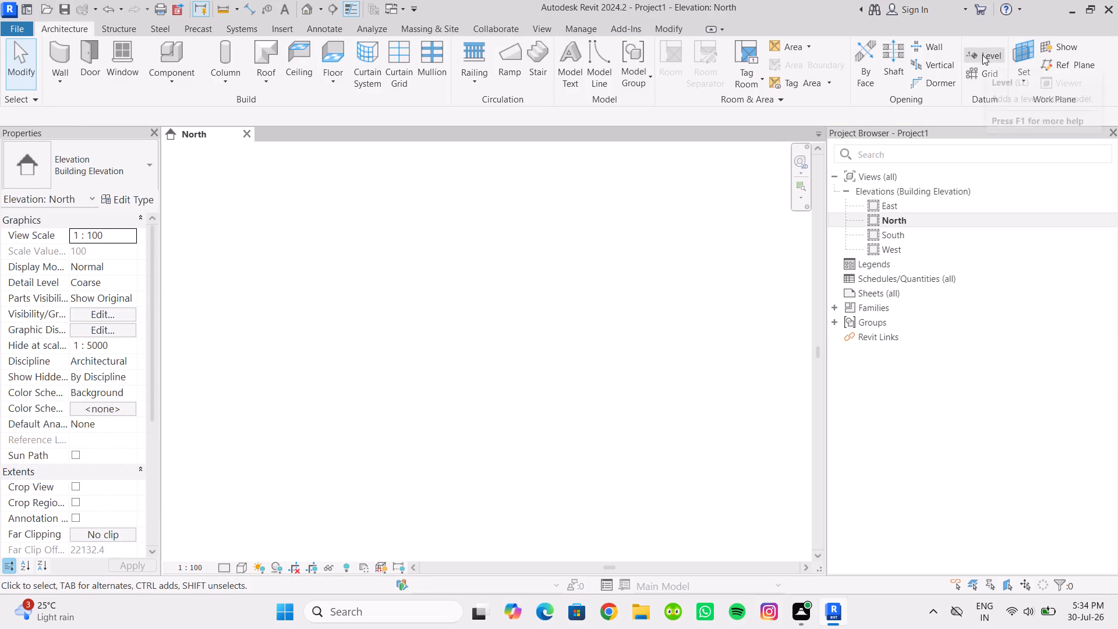
Draw a horizontal level line across the North elevation at an elevation of about -2527 mm.
{"action": "left_click", "coordinate": [982, 55]}
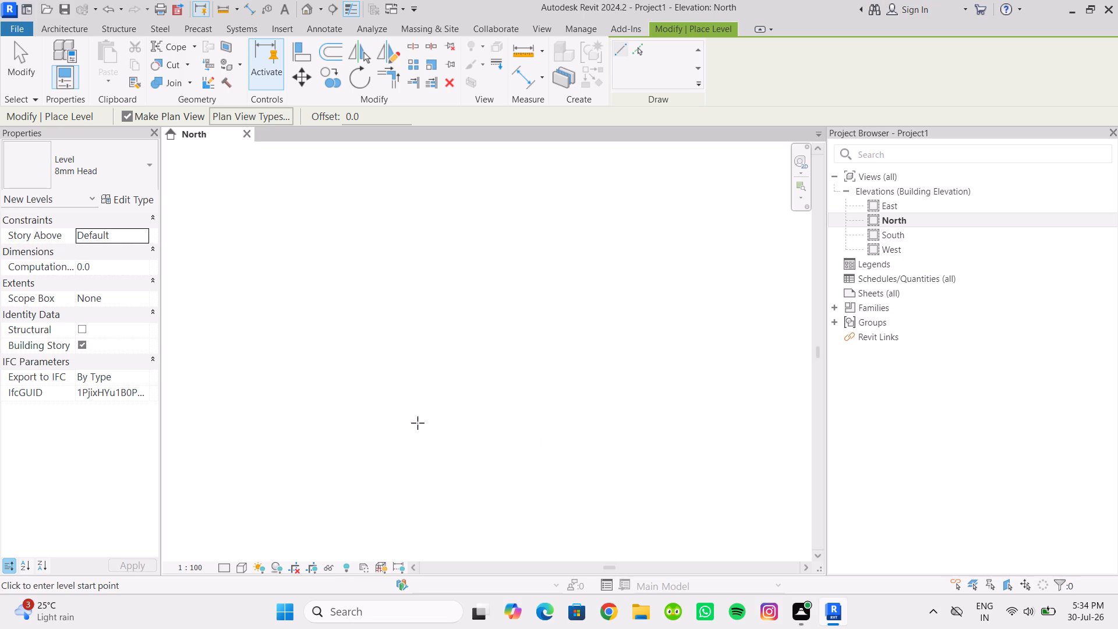
{"action": "left_click", "coordinate": [273, 406]}
{"action": "left_click", "coordinate": [627, 411]}
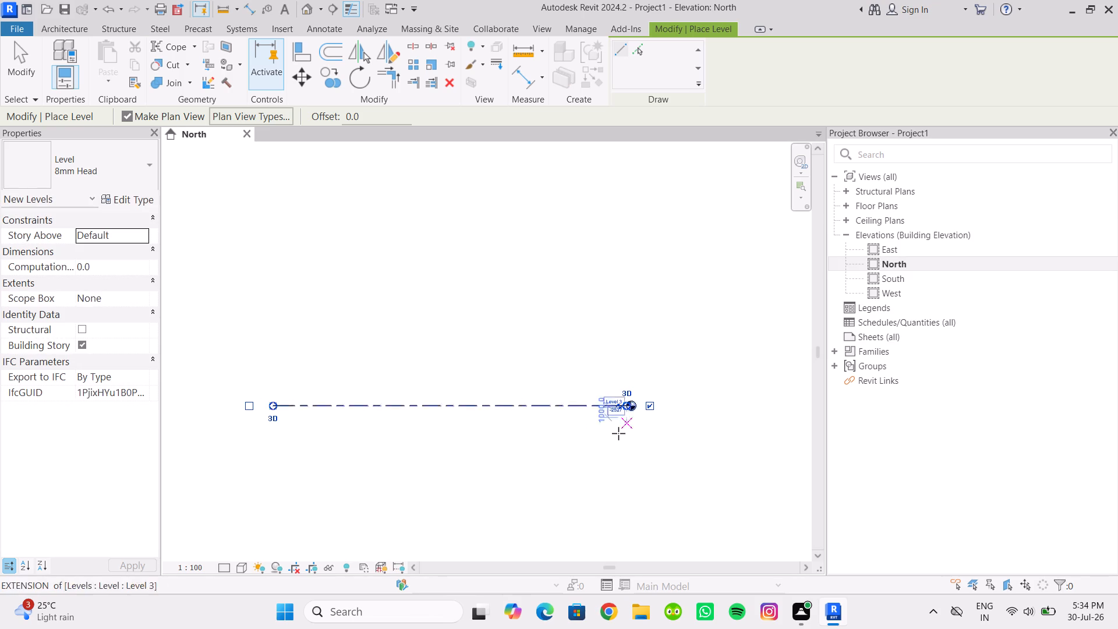
{"action": "key", "text": "Escape"}
{"action": "key", "text": "Escape"}
Rename the new level as LEVEL-1.
{"action": "scroll", "coordinate": [617, 400], "scroll_direction": "up", "scroll_amount": 5}
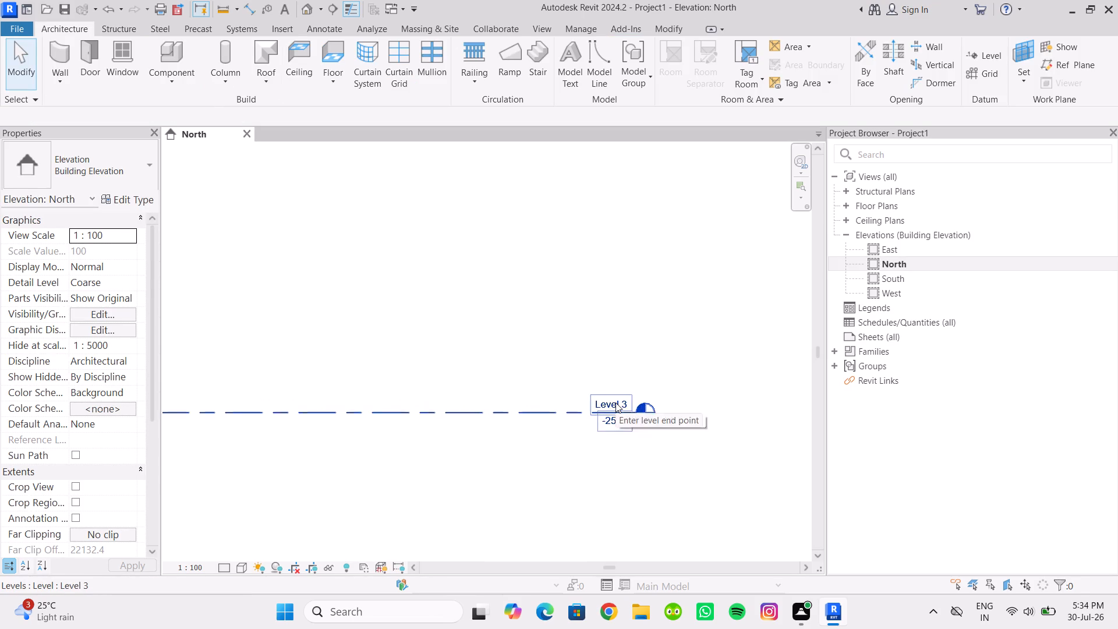
{"action": "left_click", "coordinate": [615, 402]}
{"action": "left_click", "coordinate": [615, 402]}
{"action": "type", "text": "LEVEL"}
{"action": "key", "text": "BackSpace"}
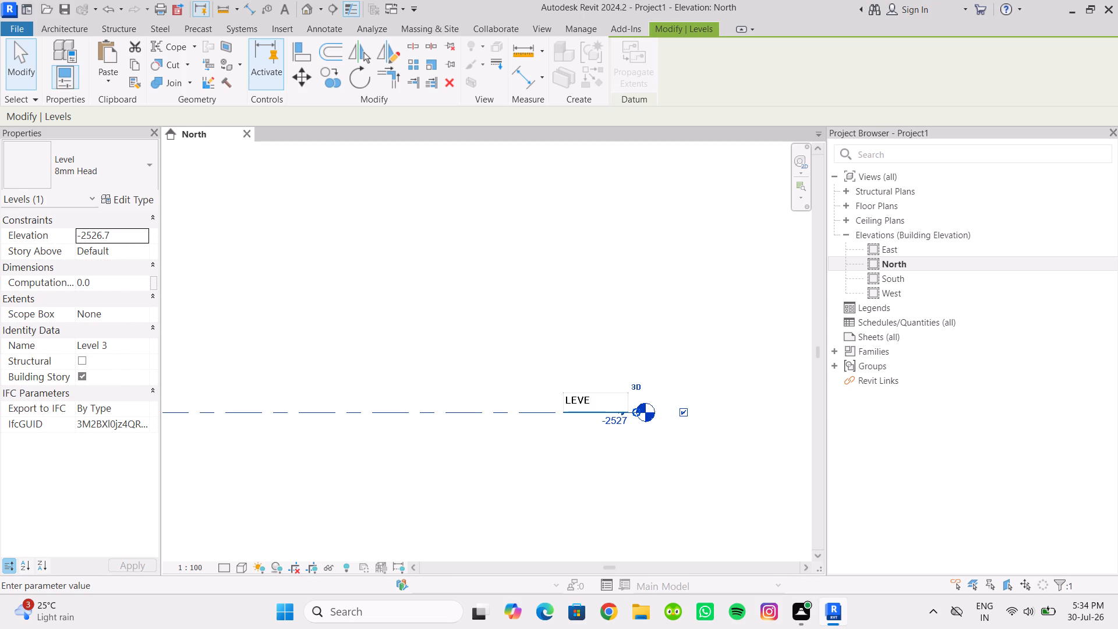
{"action": "type", "text": "L-1"}
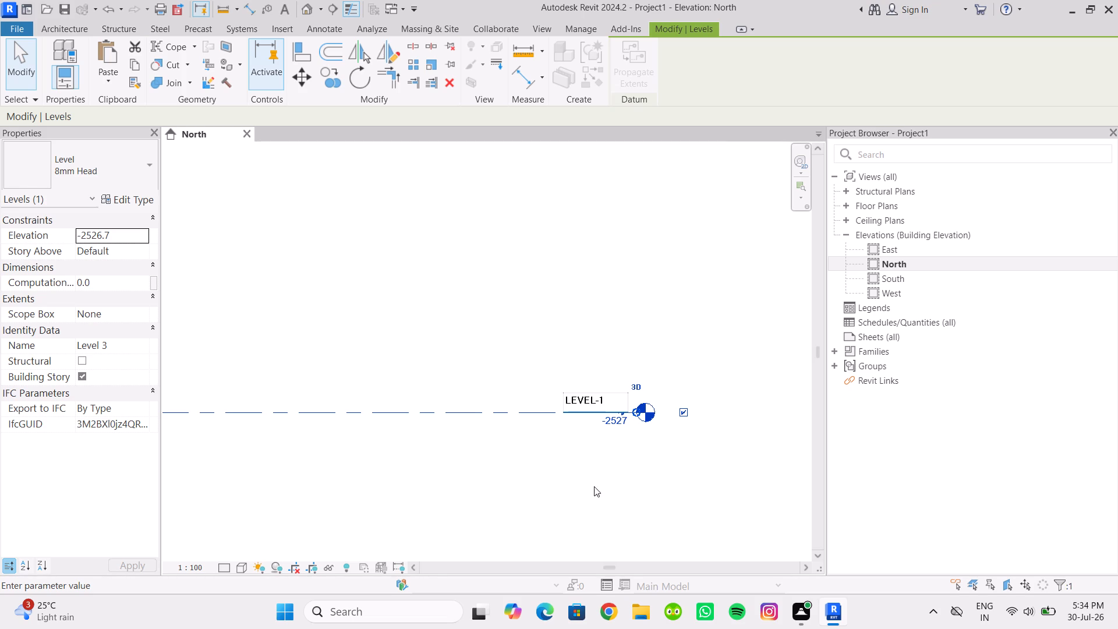
{"action": "left_click", "coordinate": [593, 487]}
{"action": "left_click", "coordinate": [613, 303]}
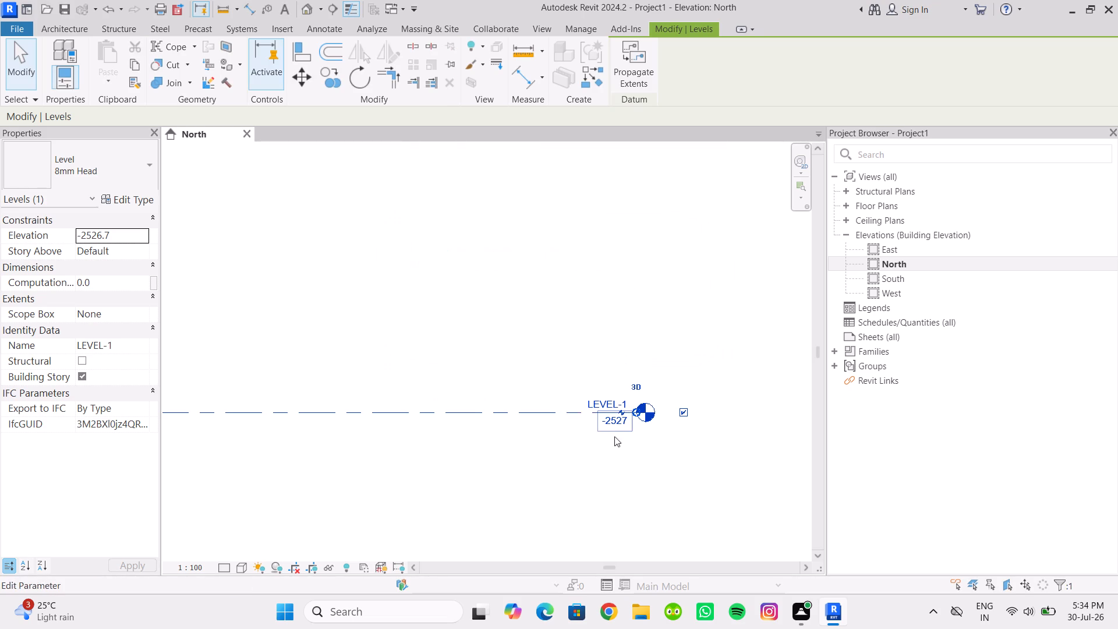
Set the elevation of LEVEL-1 to 0.
{"action": "left_click", "coordinate": [611, 420]}
{"action": "key", "text": "0"}
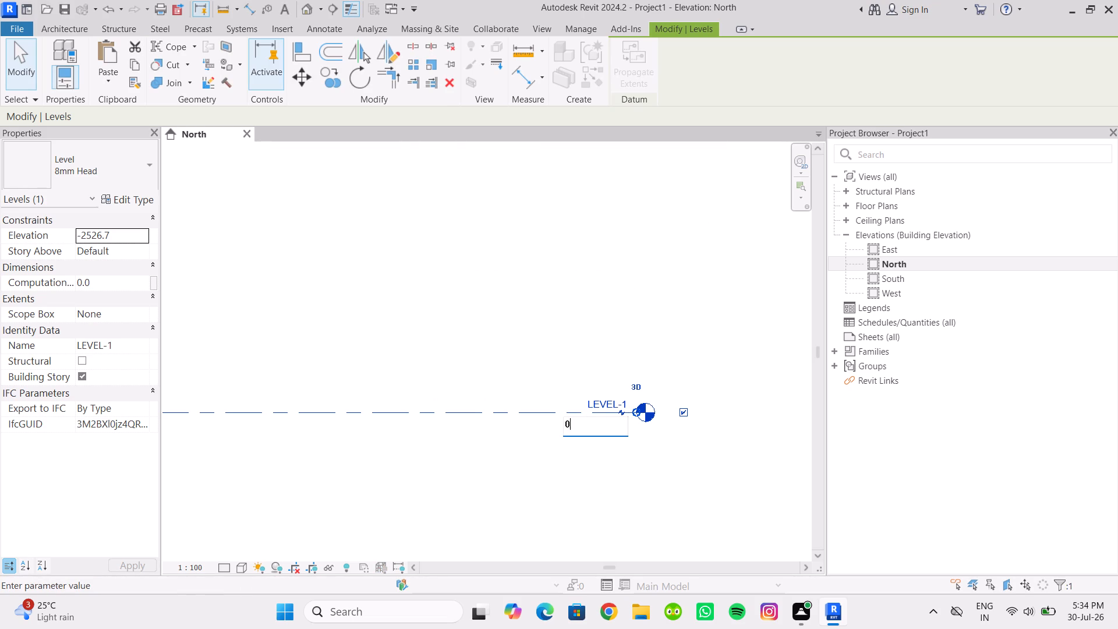
{"action": "left_click", "coordinate": [575, 483]}
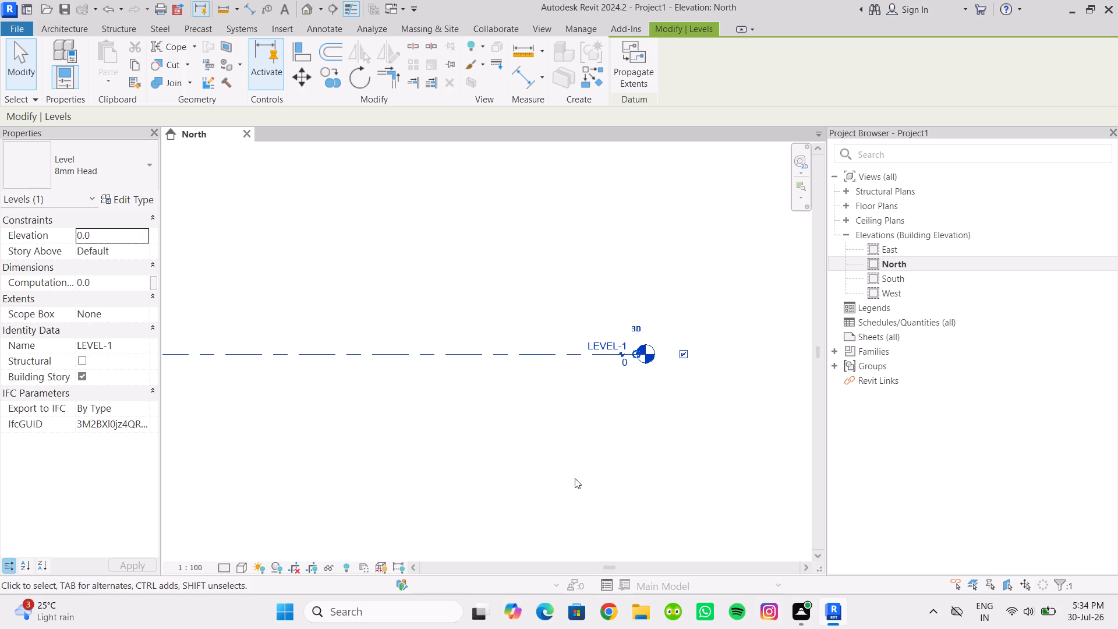
Start placing another level with the Pick Lines method and open its offset value for editing.
{"action": "scroll", "coordinate": [575, 478], "scroll_direction": "down", "scroll_amount": 2}
{"action": "middle_click_drag", "start_coordinate": [575, 478], "coordinate": [698, 525]}
{"action": "scroll", "coordinate": [652, 500], "scroll_direction": "down", "scroll_amount": 3}
{"action": "middle_click_drag", "start_coordinate": [651, 500], "coordinate": [615, 496]}
{"action": "scroll", "coordinate": [627, 484], "scroll_direction": "up", "scroll_amount": 1}
{"action": "middle_click_drag", "start_coordinate": [624, 479], "coordinate": [608, 469]}
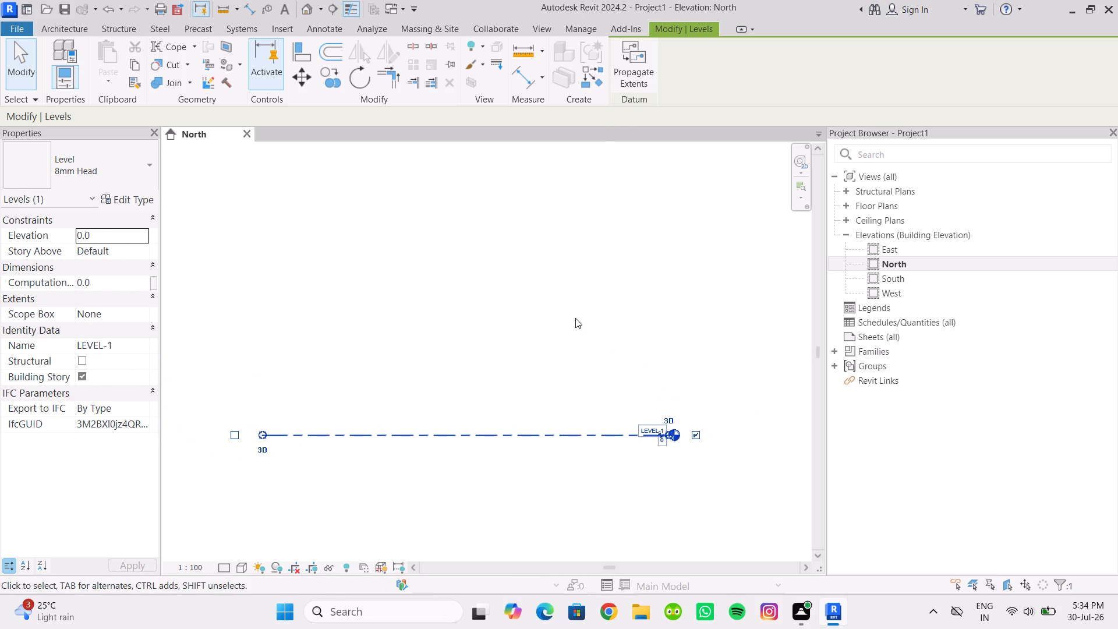
{"action": "key", "text": "Escape"}
{"action": "left_click", "coordinate": [979, 58]}
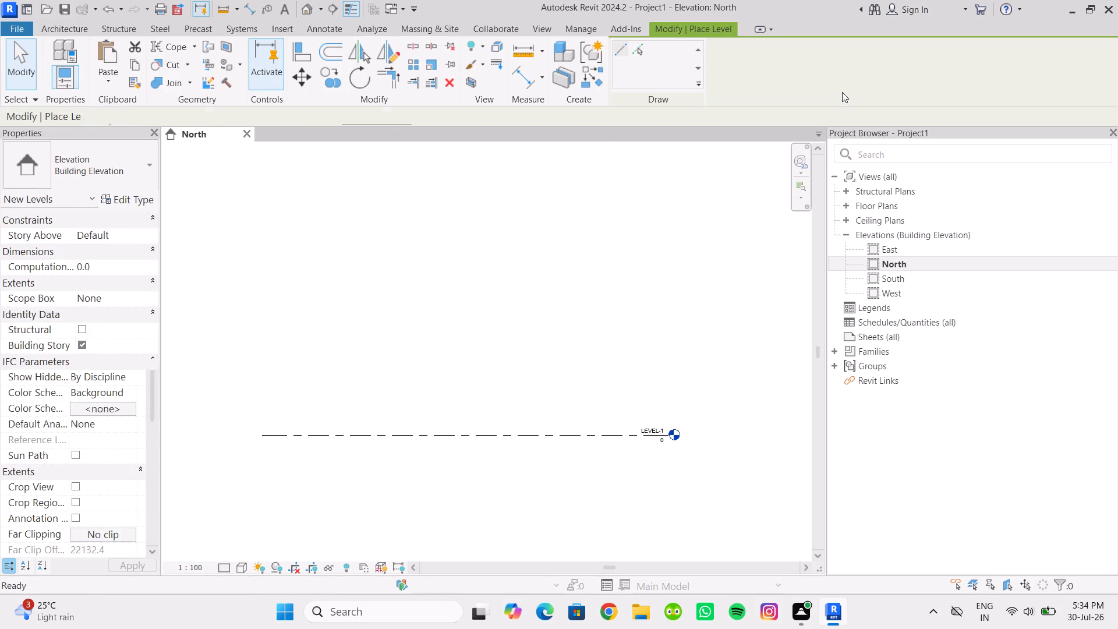
{"action": "left_click", "coordinate": [642, 46]}
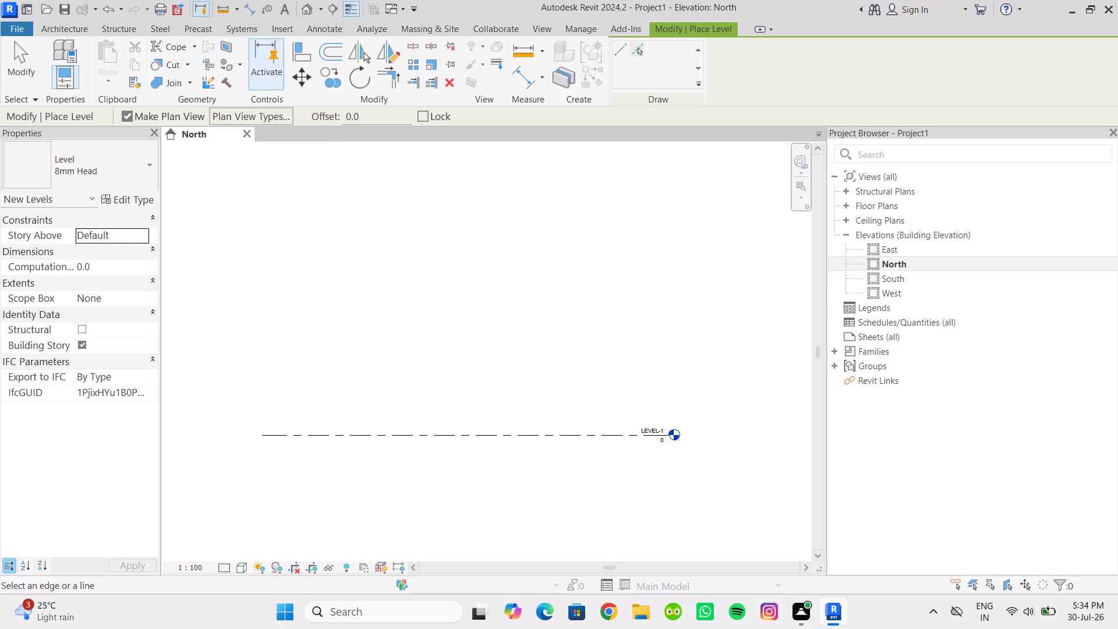
{"action": "left_click_drag", "start_coordinate": [370, 115], "coordinate": [323, 116]}
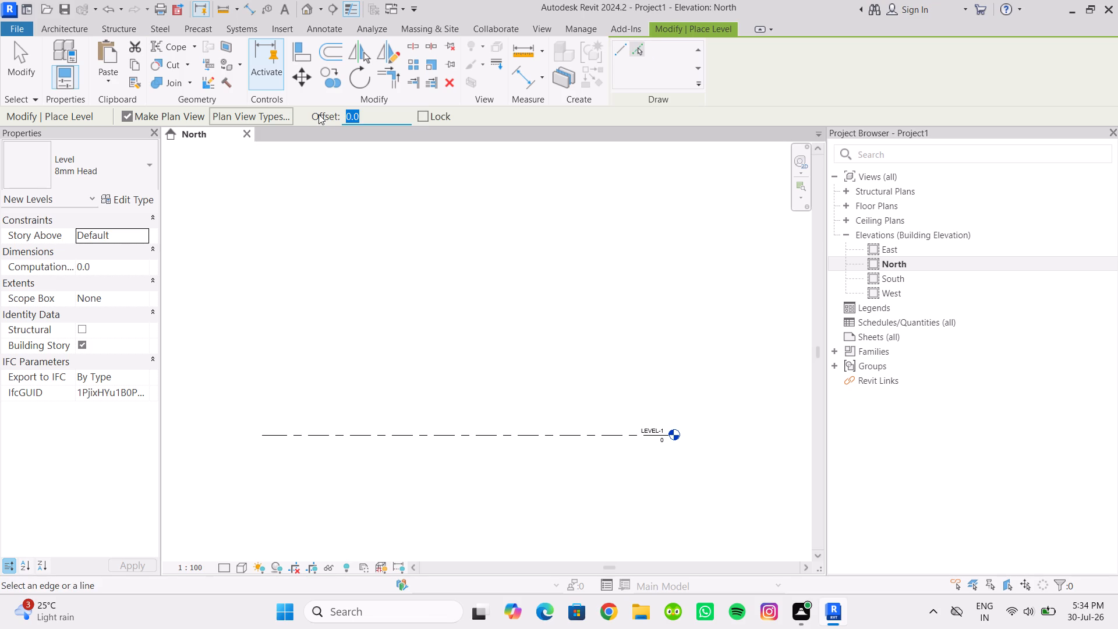
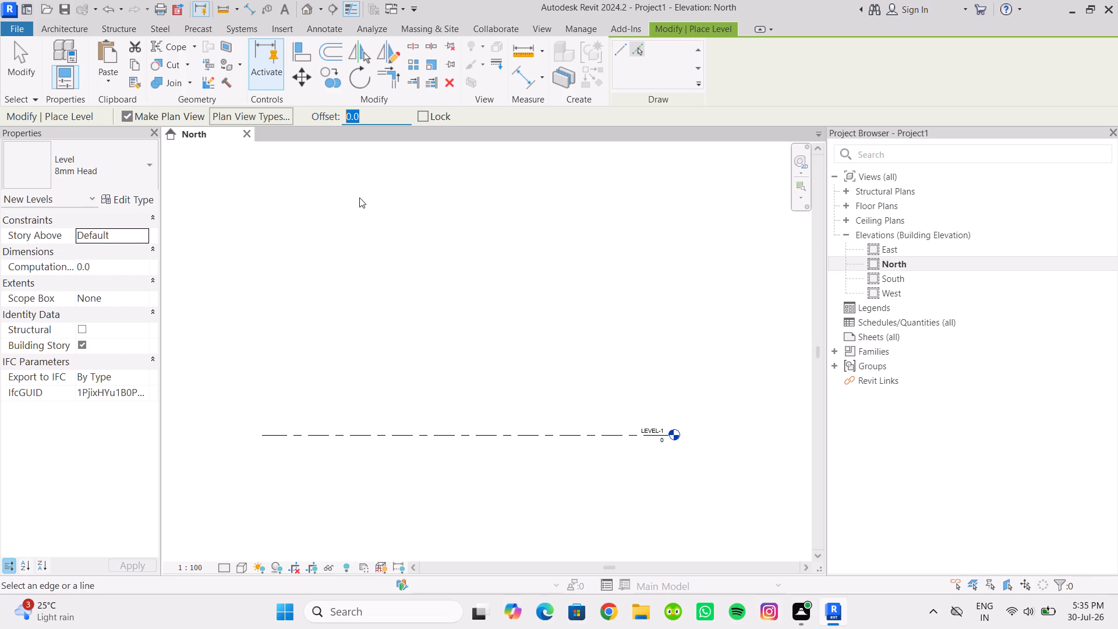
Place a level offset 4267 mm above LEVEL-1 by picking its line.
{"action": "type", "text": "4267"}
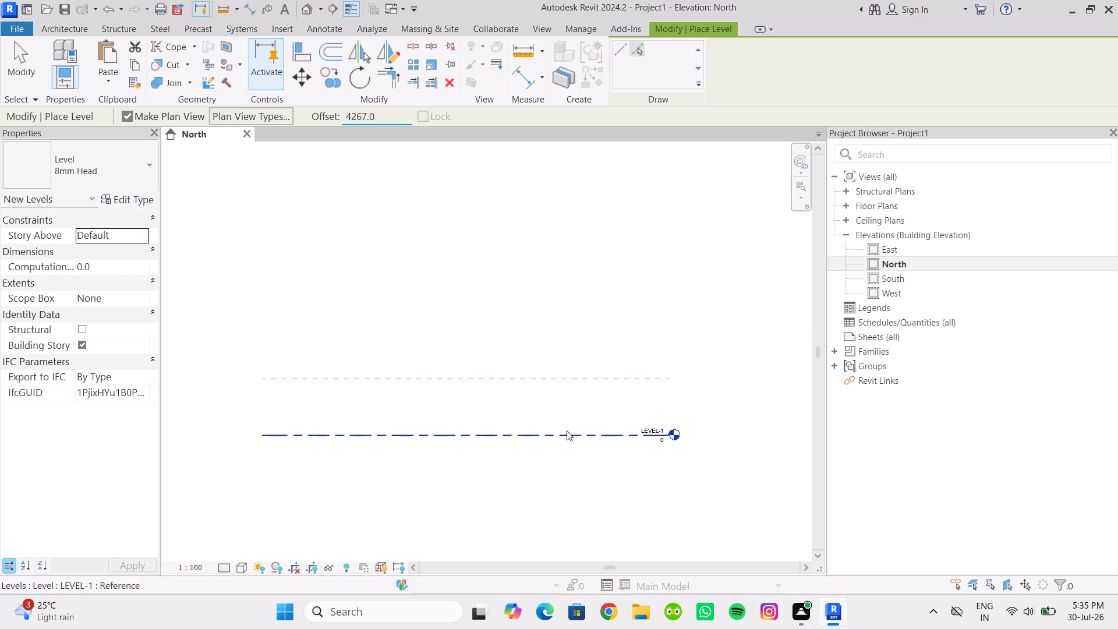
{"action": "left_click", "coordinate": [564, 429]}
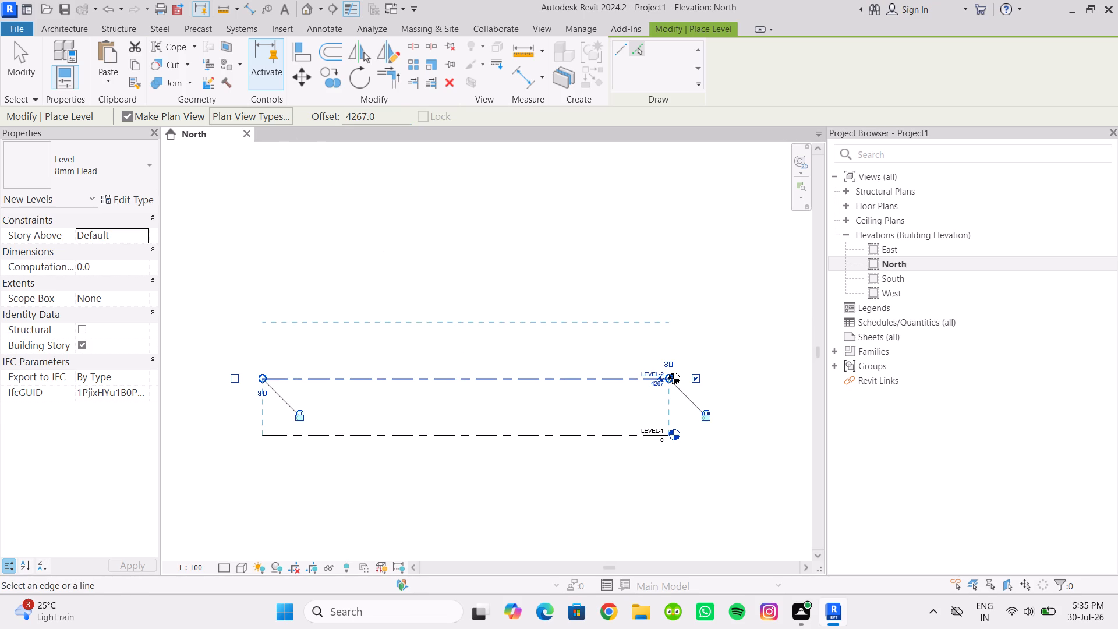
Place another level offset 6706 mm above LEVEL-1 and finish placing levels.
{"action": "left_click_drag", "start_coordinate": [391, 114], "coordinate": [307, 112]}
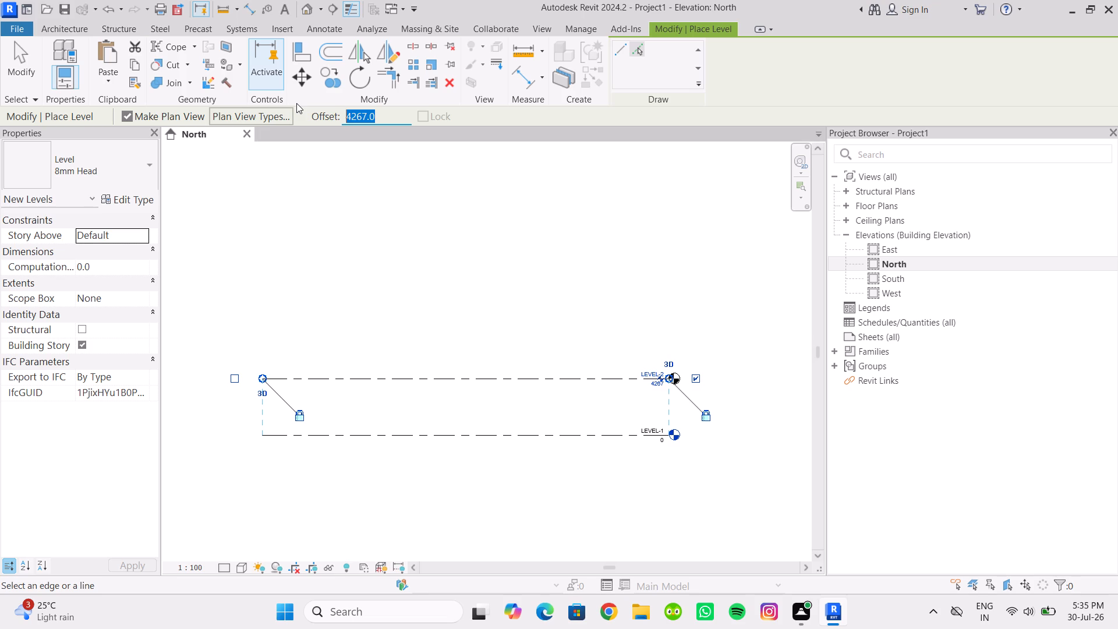
{"action": "type", "text": "6706"}
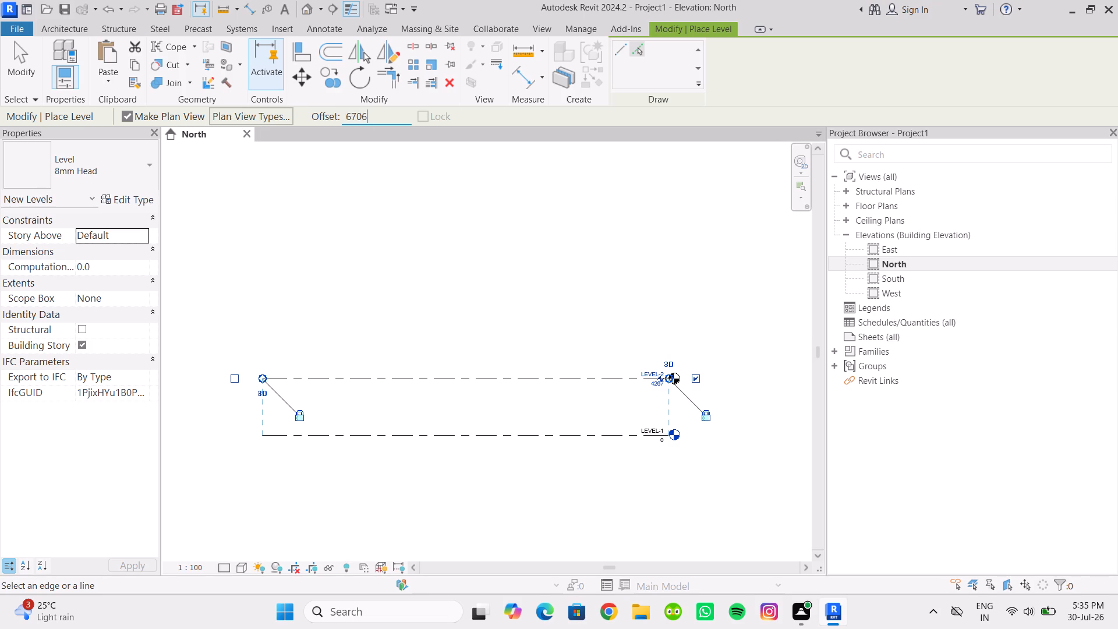
{"action": "left_click", "coordinate": [571, 434]}
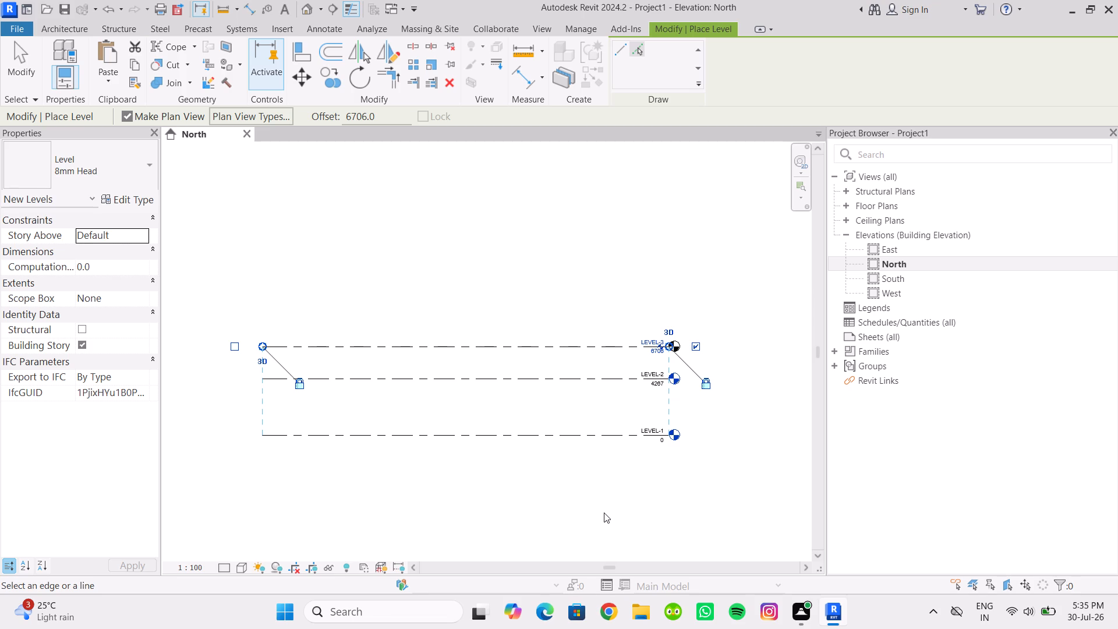
{"action": "key", "text": "Escape"}
{"action": "scroll", "coordinate": [542, 488], "scroll_direction": "down", "scroll_amount": 1}
{"action": "middle_click_drag", "start_coordinate": [543, 488], "coordinate": [550, 490]}
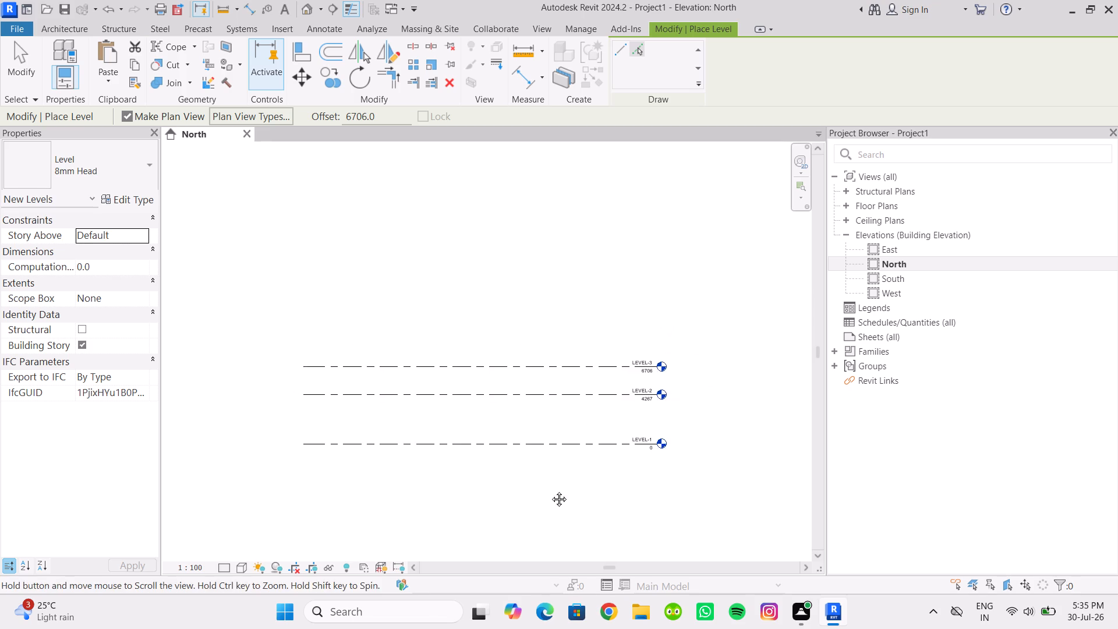
{"action": "middle_click_drag", "start_coordinate": [550, 490], "coordinate": [582, 492]}
{"action": "scroll", "coordinate": [583, 492], "scroll_direction": "up", "scroll_amount": 1}
{"action": "middle_click_drag", "start_coordinate": [583, 492], "coordinate": [575, 483]}
{"action": "scroll", "coordinate": [583, 486], "scroll_direction": "up", "scroll_amount": 1}
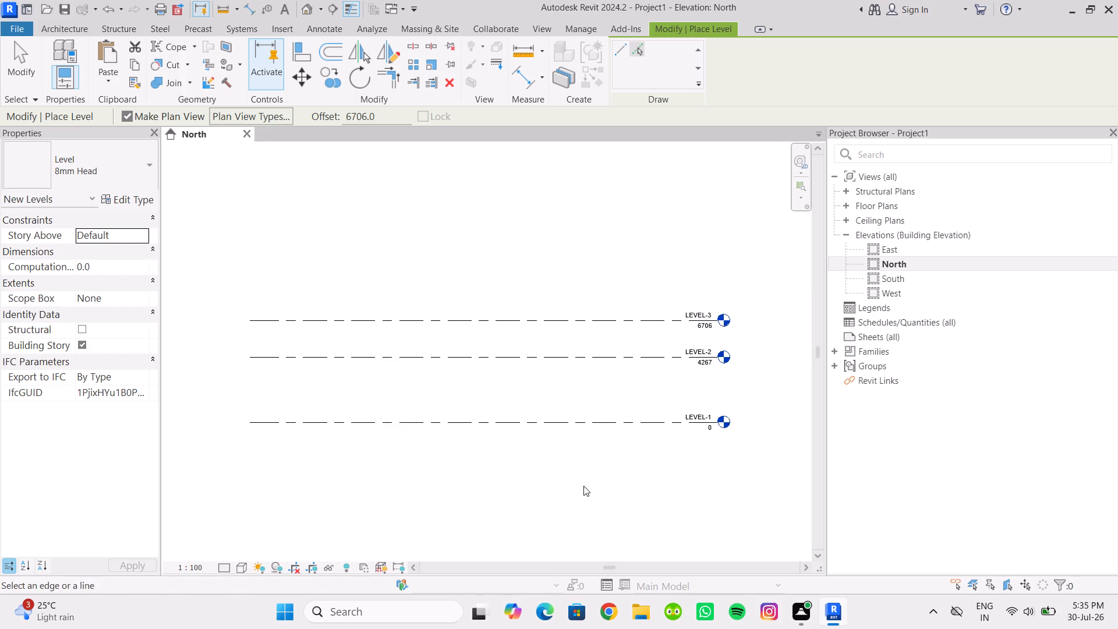
{"action": "middle_click_drag", "start_coordinate": [585, 486], "coordinate": [595, 492]}
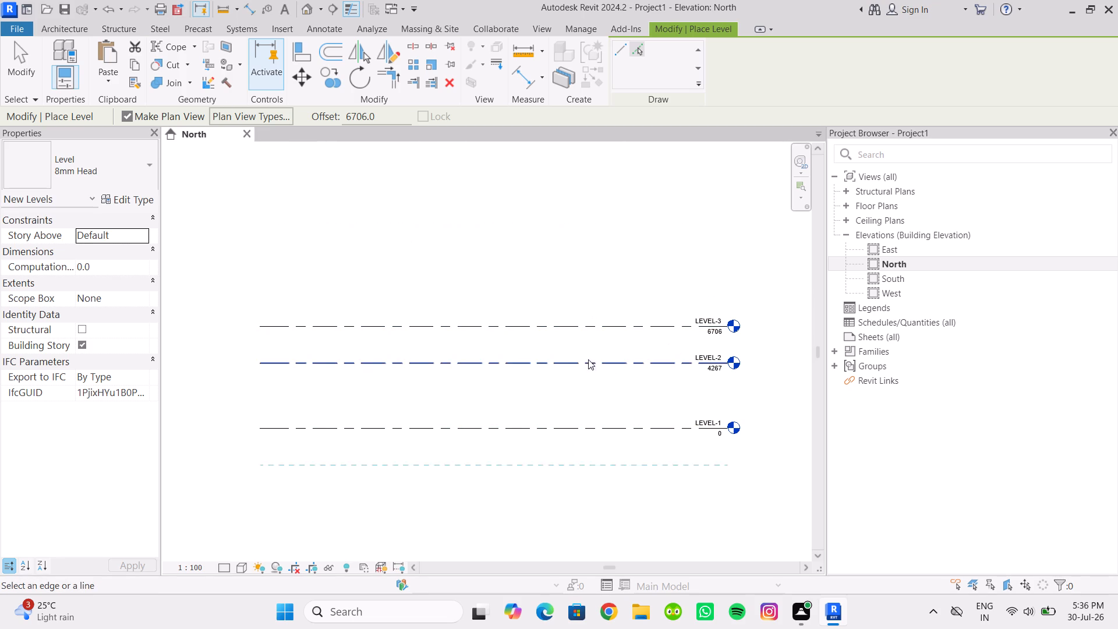
{"action": "scroll", "coordinate": [572, 370], "scroll_direction": "down", "scroll_amount": 1}
{"action": "middle_click", "coordinate": [571, 370]}
{"action": "scroll", "coordinate": [568, 371], "scroll_direction": "down", "scroll_amount": 1}
{"action": "key", "text": "Escape"}
{"action": "key", "text": "Escape"}
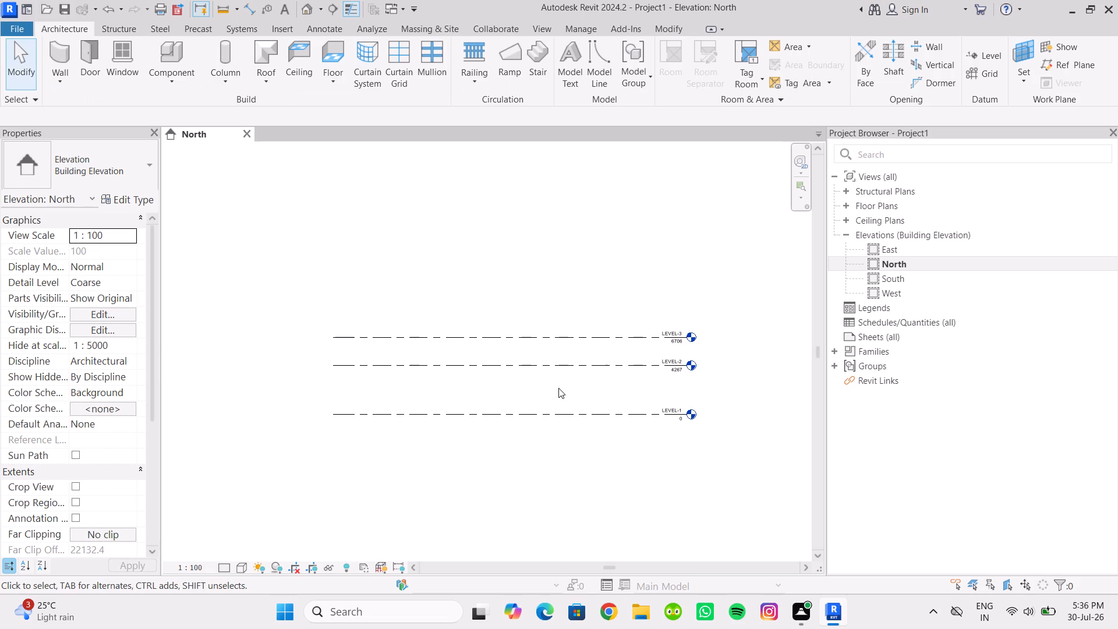
Examine the level lines with their names and elevations in the North elevation.
{"action": "scroll", "coordinate": [411, 329], "scroll_direction": "down", "scroll_amount": 1}
{"action": "middle_click_drag", "start_coordinate": [410, 330], "coordinate": [390, 299]}
{"action": "scroll", "coordinate": [405, 357], "scroll_direction": "up", "scroll_amount": 1}
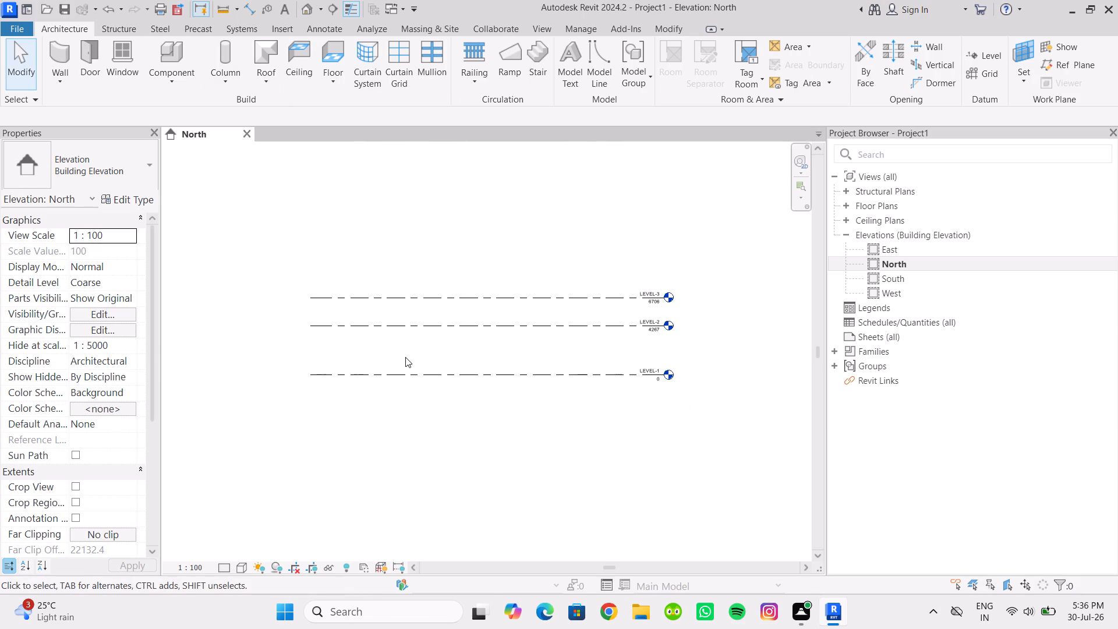
{"action": "scroll", "coordinate": [406, 357], "scroll_direction": "up", "scroll_amount": 1}
{"action": "middle_click_drag", "start_coordinate": [406, 357], "coordinate": [409, 371]}
{"action": "scroll", "coordinate": [411, 372], "scroll_direction": "up", "scroll_amount": 1}
{"action": "middle_click_drag", "start_coordinate": [411, 372], "coordinate": [396, 383]}
{"action": "scroll", "coordinate": [397, 381], "scroll_direction": "up", "scroll_amount": 1}
{"action": "middle_click_drag", "start_coordinate": [397, 381], "coordinate": [354, 395]}
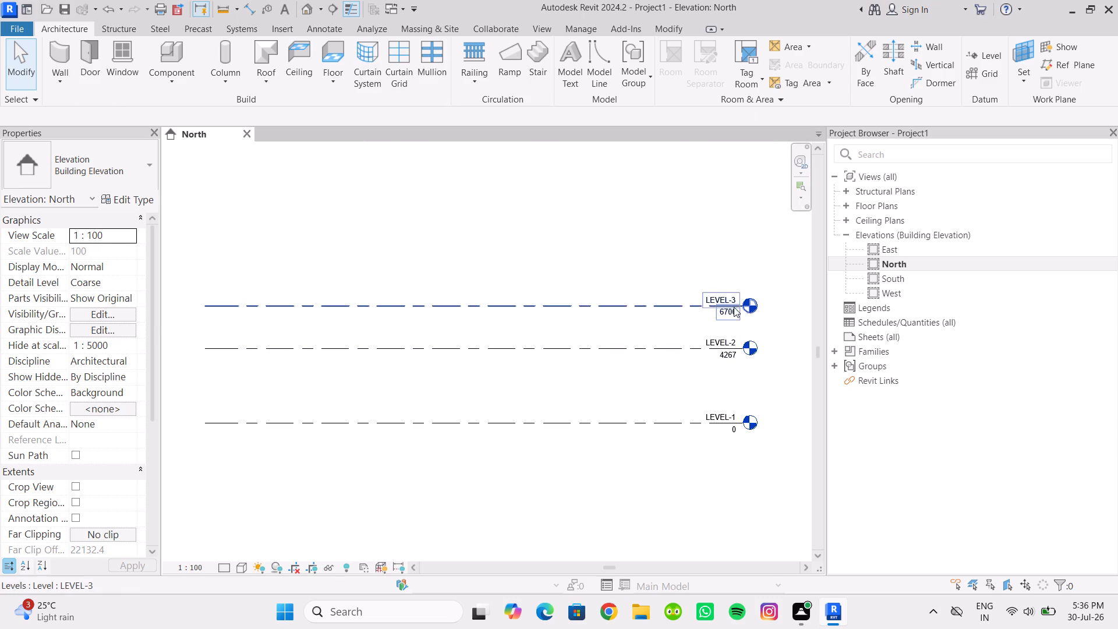
{"action": "left_click", "coordinate": [656, 256]}
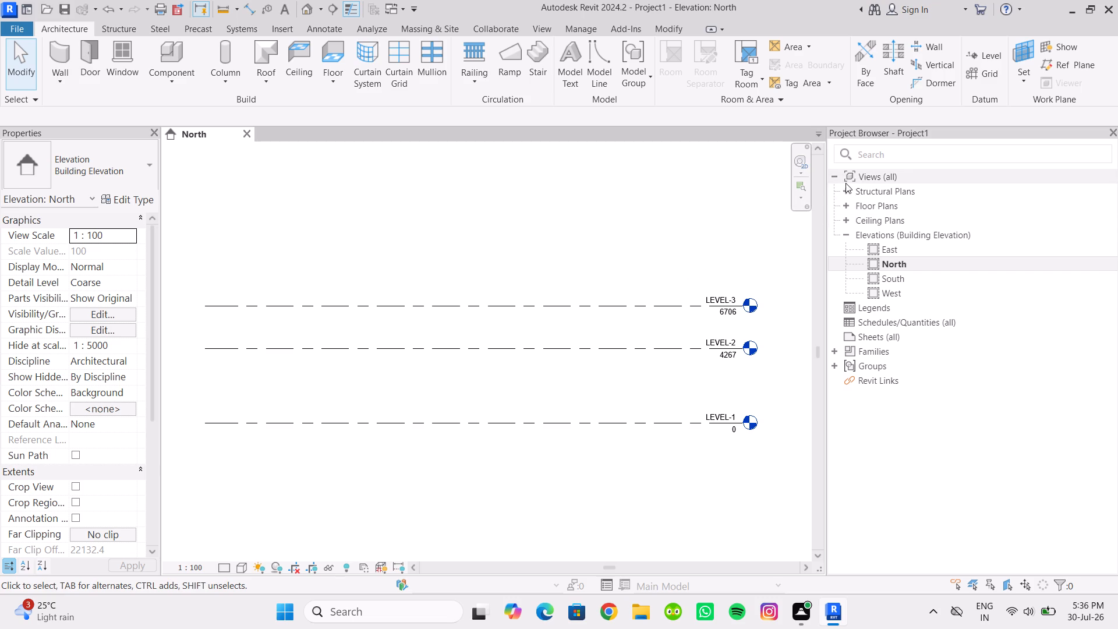
Open the LEVEL-1 structural plan view.
{"action": "left_click", "coordinate": [846, 186]}
{"action": "double_click", "coordinate": [900, 202]}
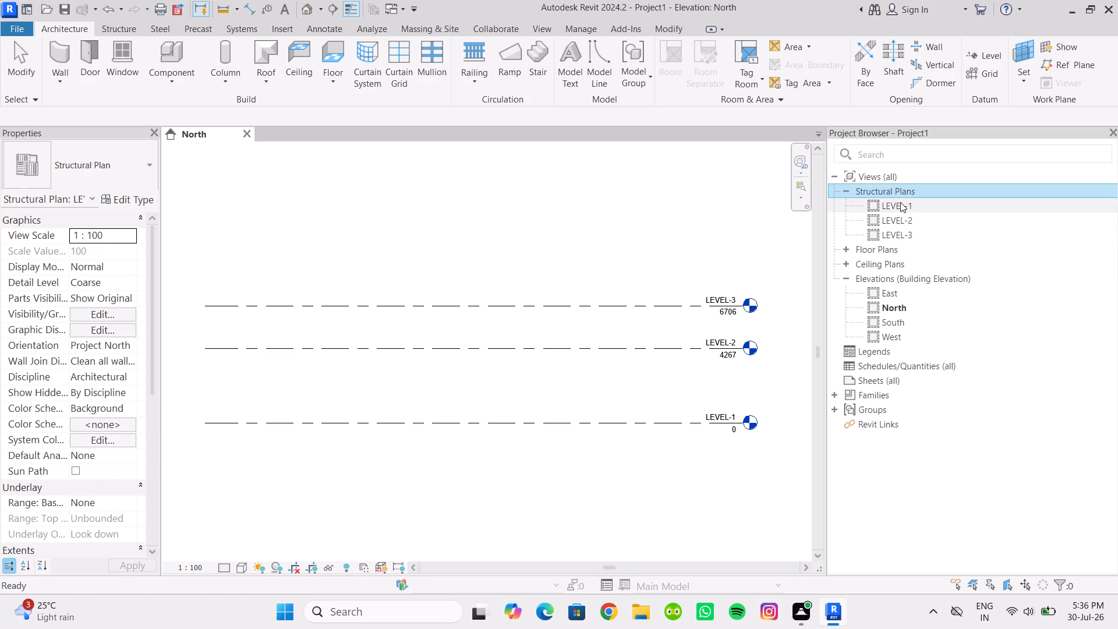
{"action": "scroll", "coordinate": [628, 298], "scroll_direction": "down", "scroll_amount": 2}
{"action": "middle_click_drag", "start_coordinate": [622, 300], "coordinate": [624, 308]}
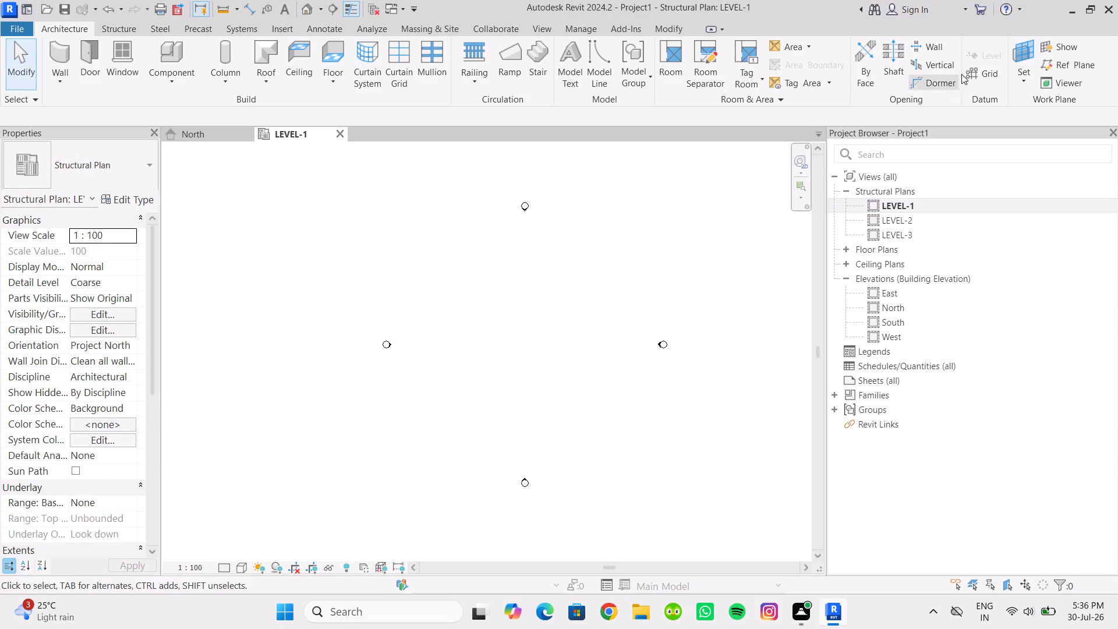
Draw a horizontal grid line across the lower part of the area between the four elevation markers.
{"action": "left_click", "coordinate": [979, 68]}
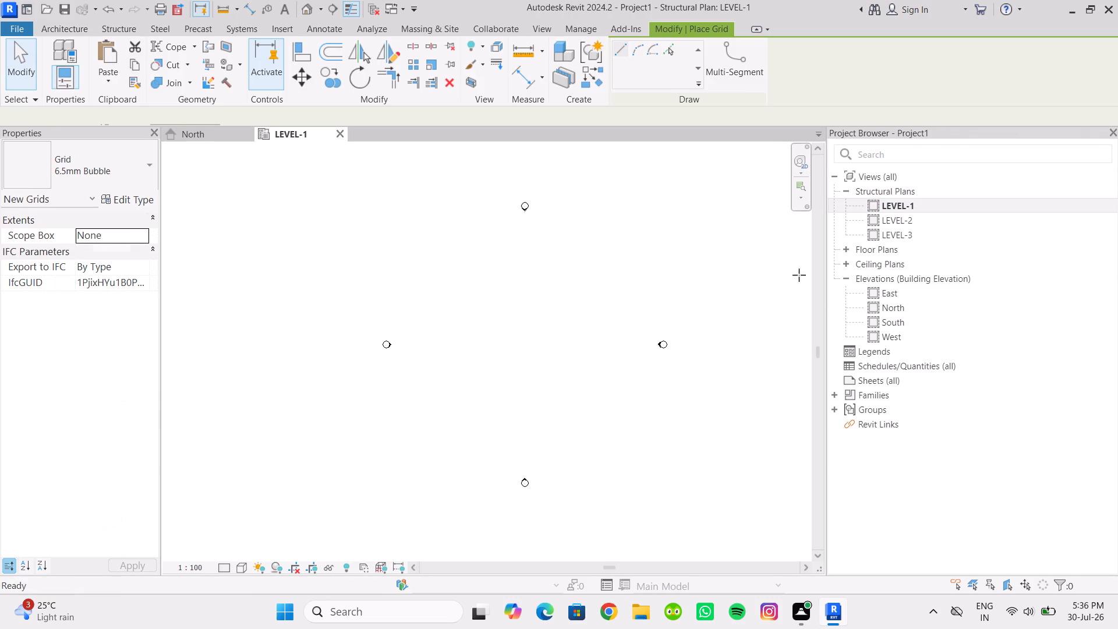
{"action": "left_click", "coordinate": [439, 423]}
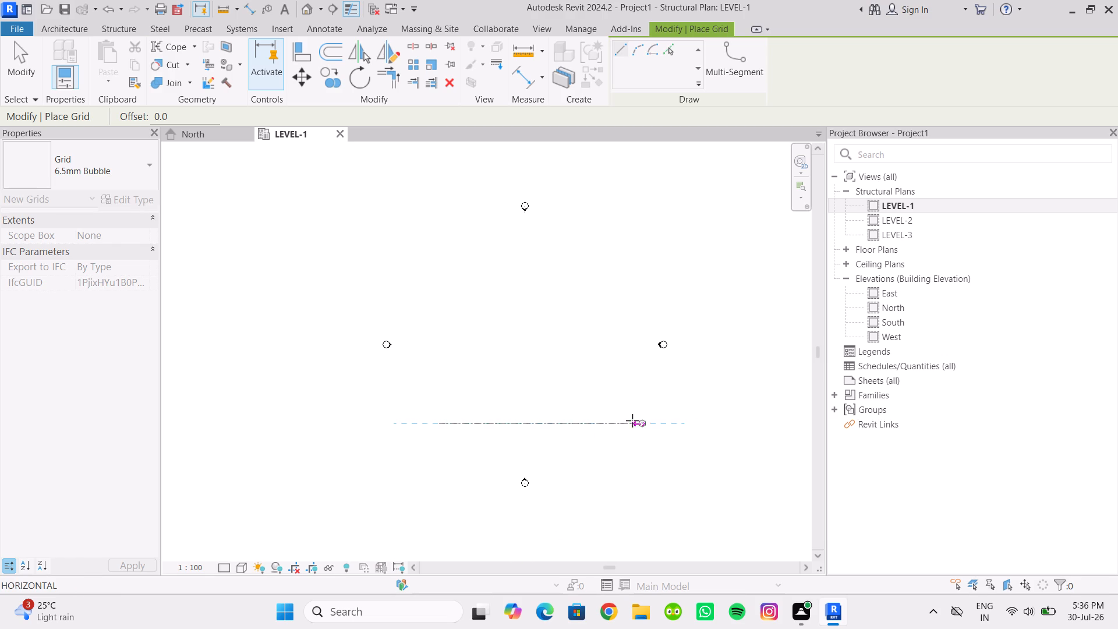
{"action": "left_click", "coordinate": [605, 420]}
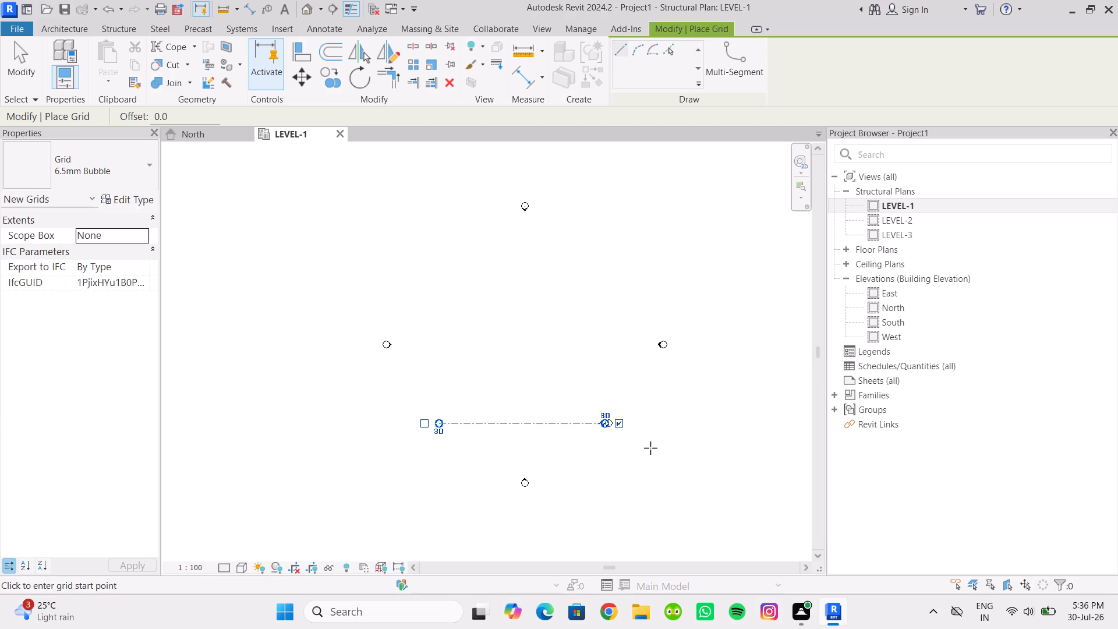
Add five more horizontal grid lines above the first with Pick Lines, each offset 20' (6096 mm) from the previous one.
{"action": "left_click_drag", "start_coordinate": [670, 57], "coordinate": [677, 51]}
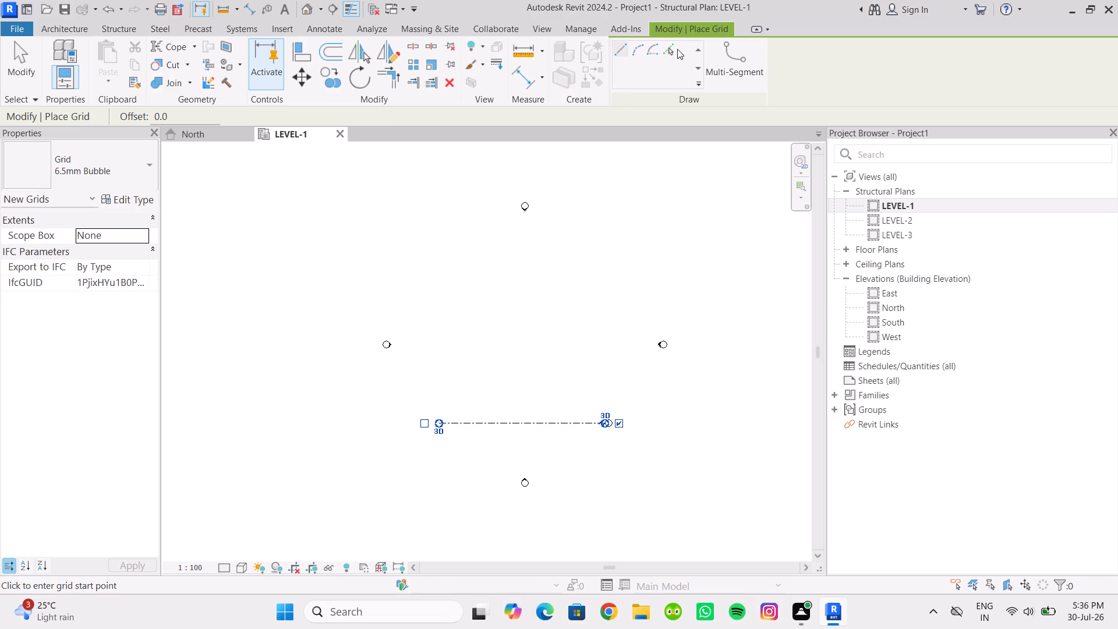
{"action": "left_click", "coordinate": [664, 44]}
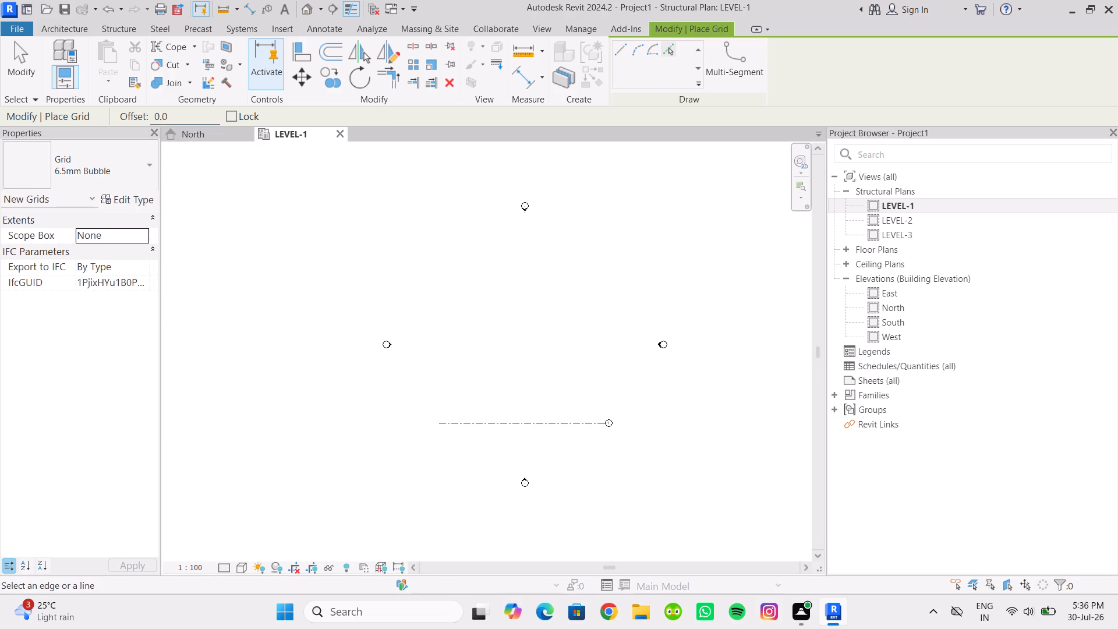
{"action": "left_click_drag", "start_coordinate": [178, 113], "coordinate": [146, 116]}
{"action": "type", "text": "20'"}
{"action": "left_click", "coordinate": [503, 421]}
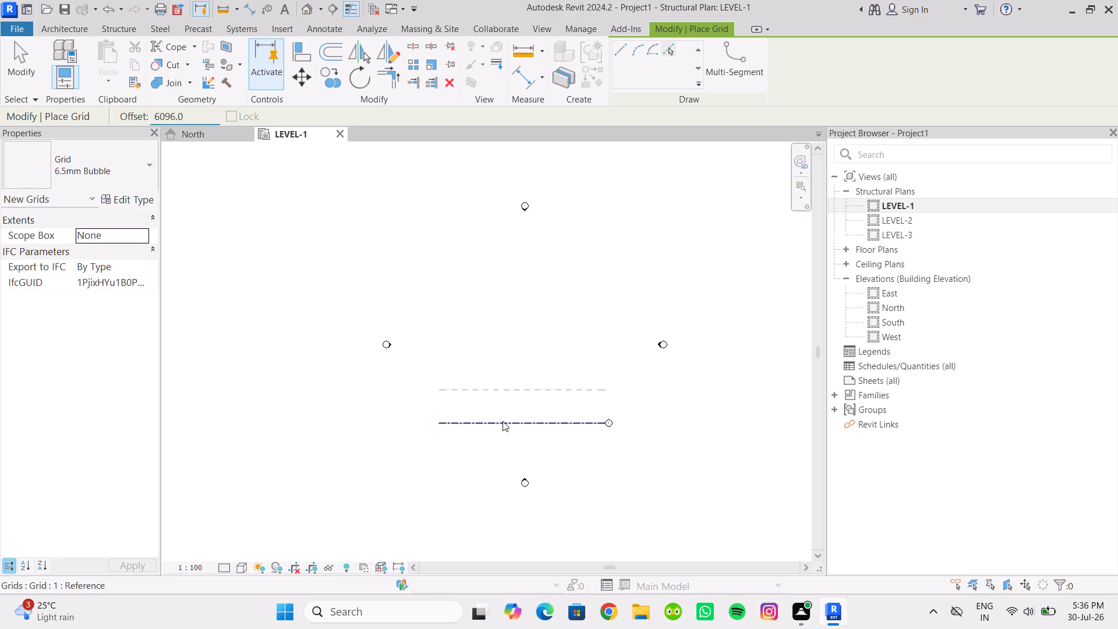
{"action": "left_click", "coordinate": [501, 387]}
{"action": "left_click", "coordinate": [500, 349]}
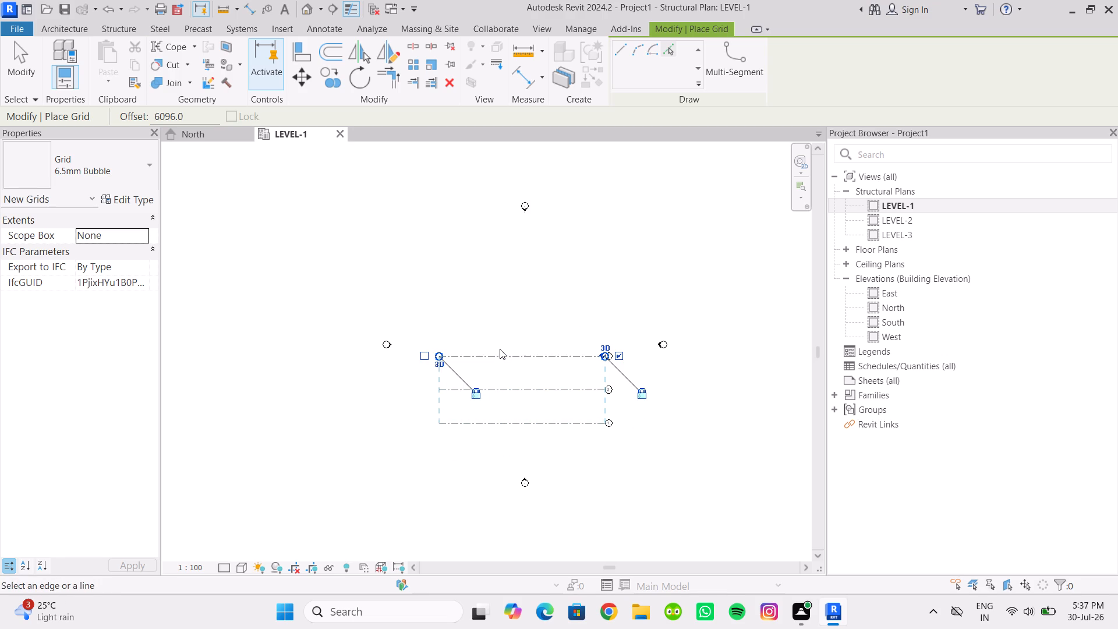
{"action": "left_click", "coordinate": [500, 352]}
{"action": "left_click", "coordinate": [501, 319]}
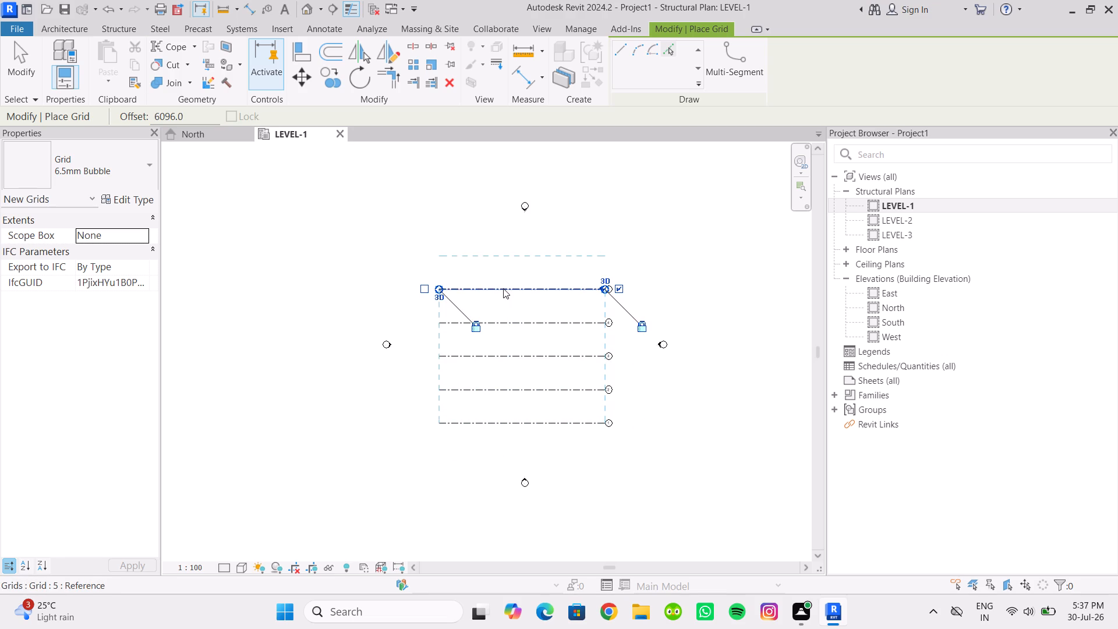
{"action": "left_click", "coordinate": [503, 288]}
{"action": "key", "text": "Escape"}
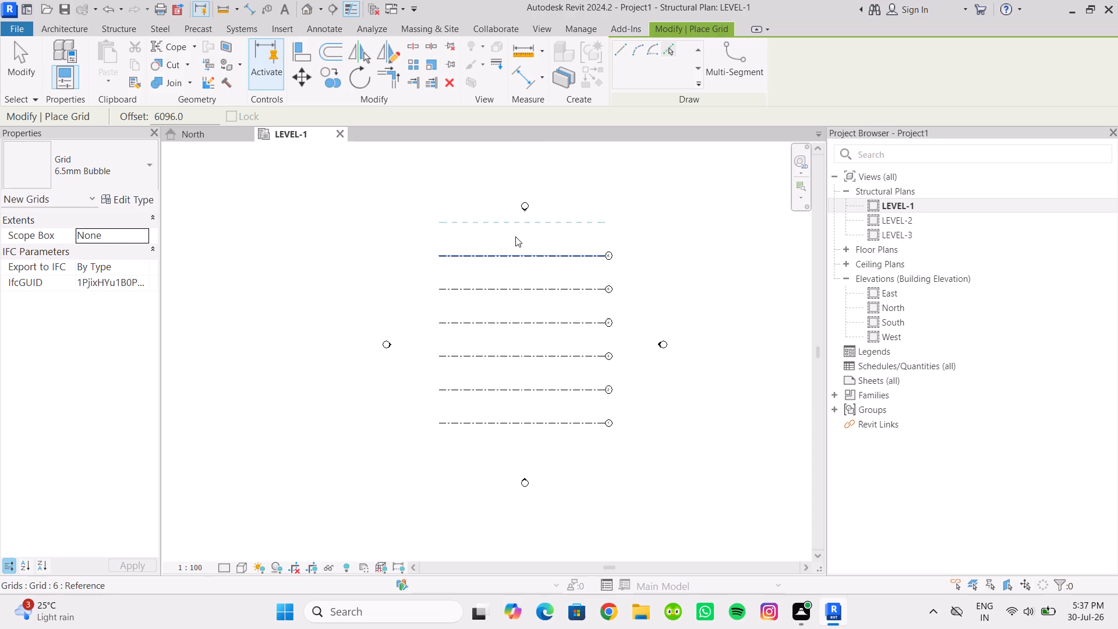
{"action": "key", "text": "Escape"}
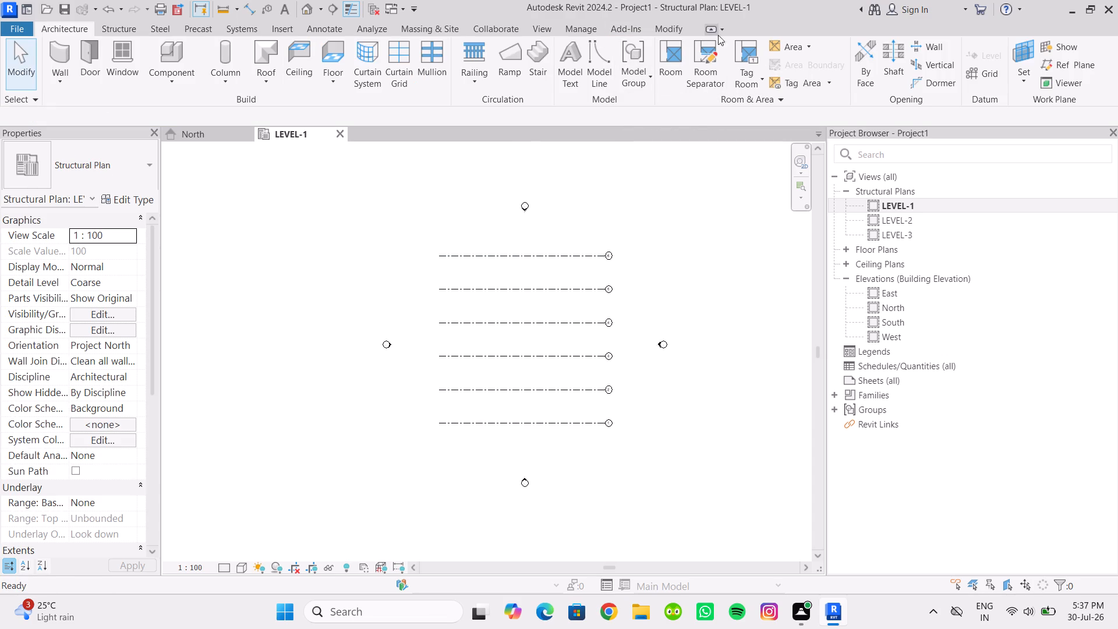
Draw a vertical grid line crossing all six horizontal grids near their bubble ends, with its bubble at the top.
{"action": "left_click", "coordinate": [986, 66]}
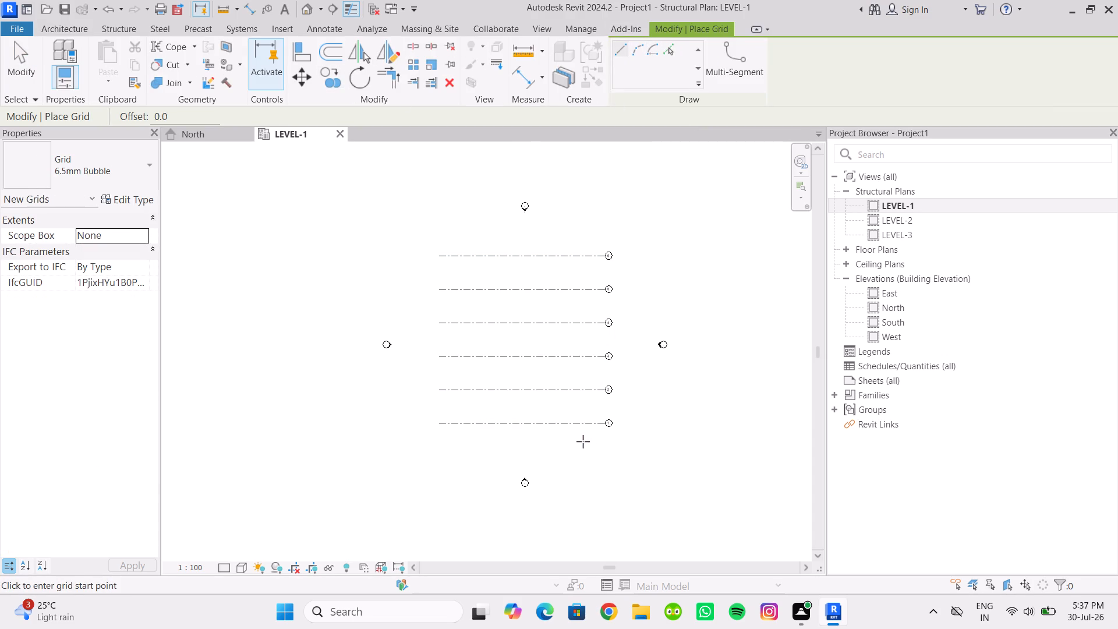
{"action": "left_click_drag", "start_coordinate": [588, 446], "coordinate": [587, 437]}
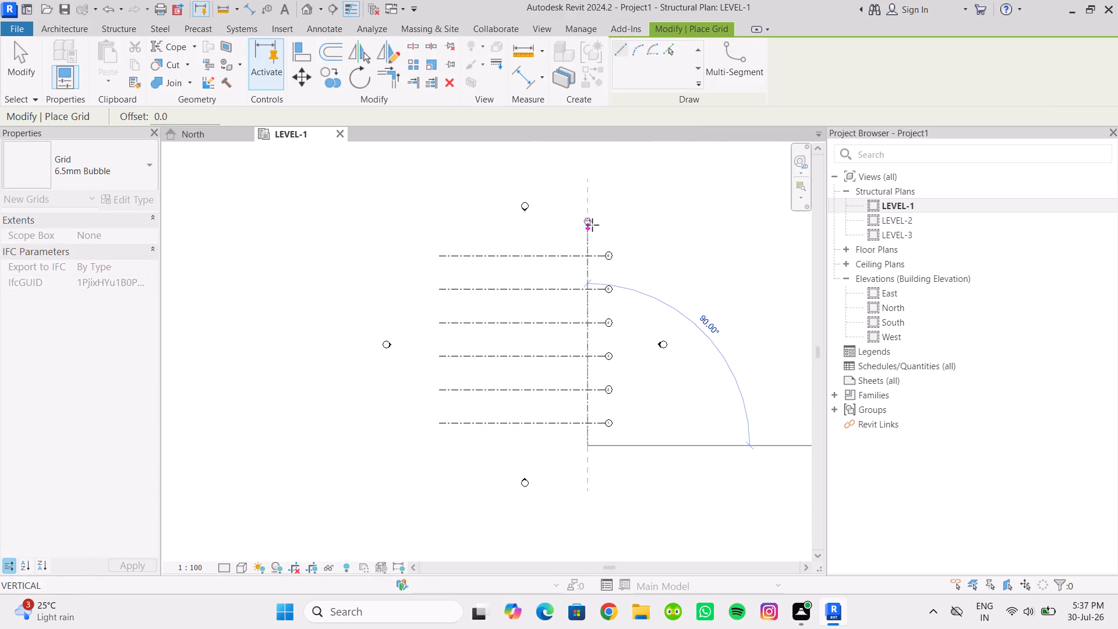
{"action": "left_click", "coordinate": [593, 231]}
{"action": "key", "text": "Escape"}
{"action": "key", "text": "Escape"}
Rename the vertical grid line as A.
{"action": "scroll", "coordinate": [584, 232], "scroll_direction": "up", "scroll_amount": 12}
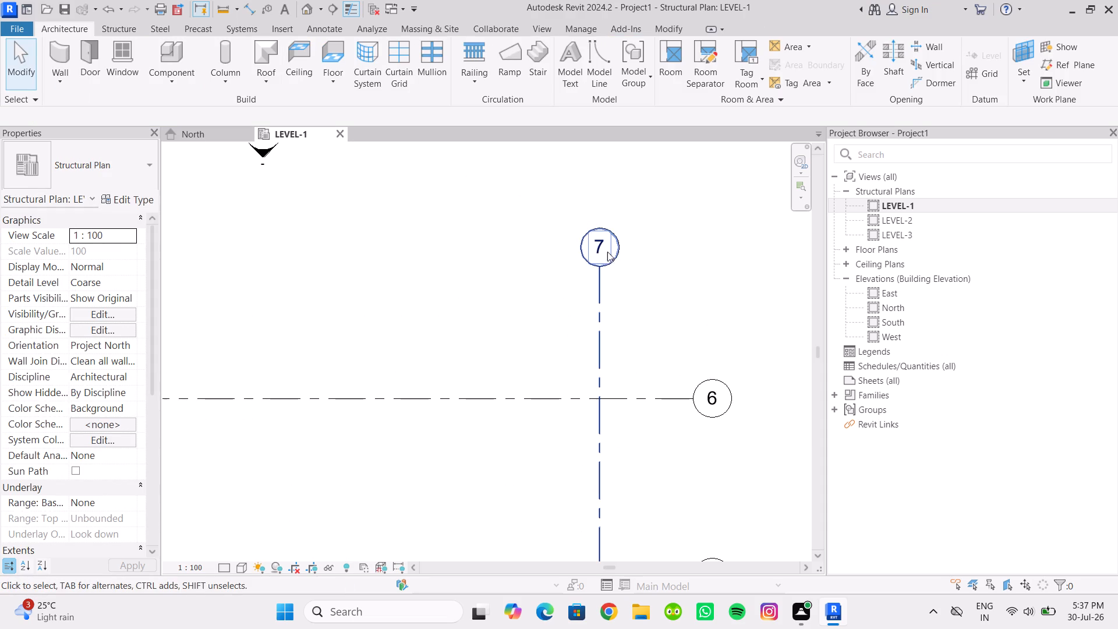
{"action": "double_click", "coordinate": [599, 247]}
{"action": "key", "text": "a"}
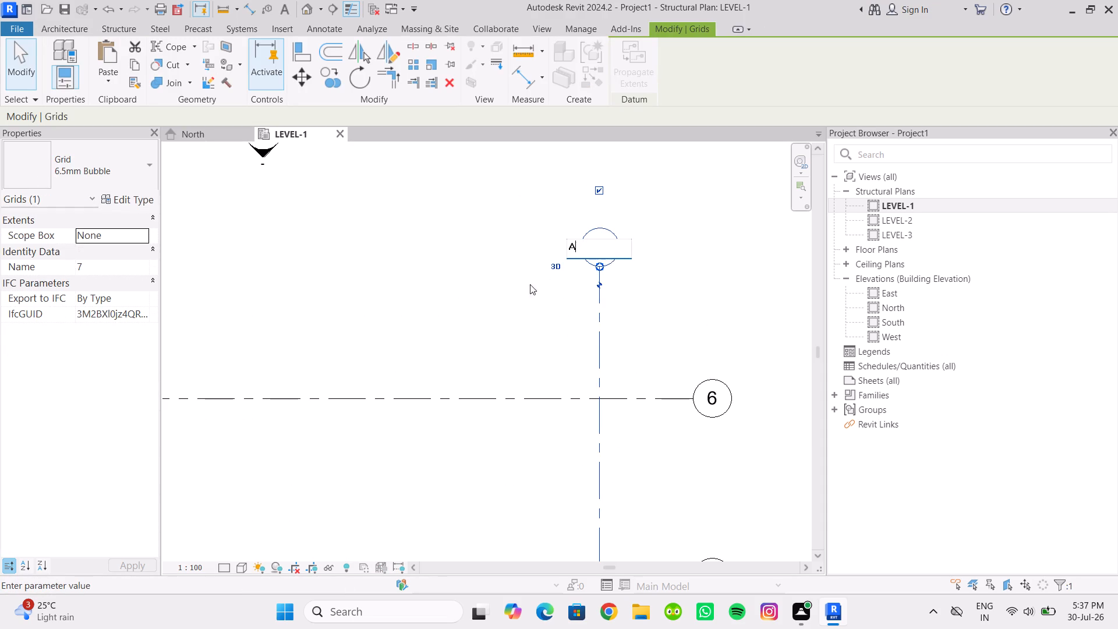
{"action": "left_click", "coordinate": [491, 323]}
{"action": "scroll", "coordinate": [593, 309], "scroll_direction": "down", "scroll_amount": 10}
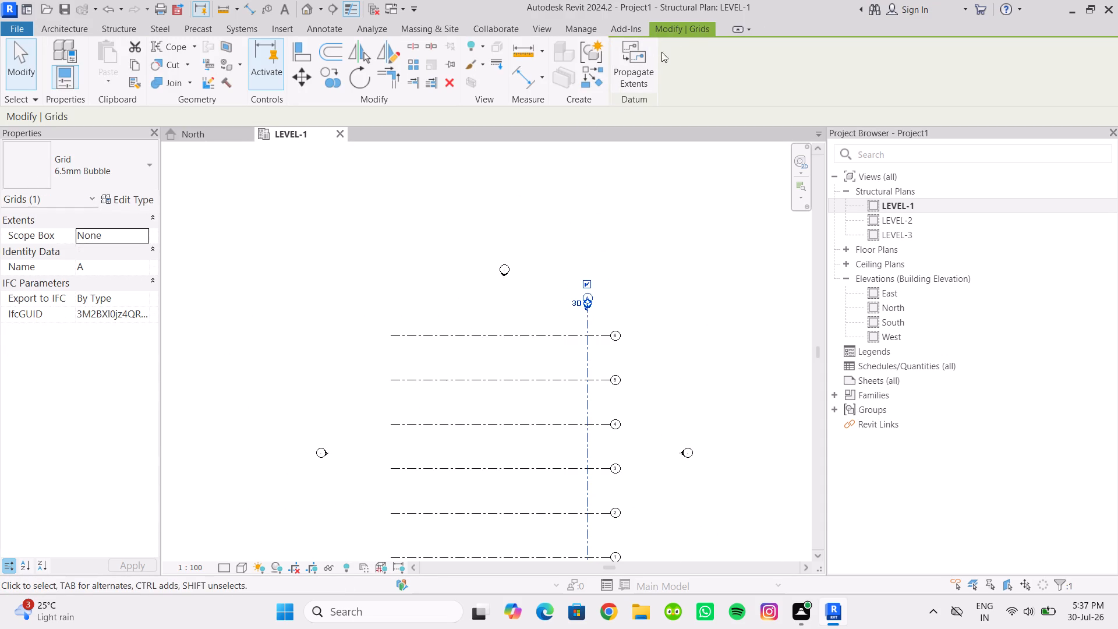
{"action": "left_click", "coordinate": [688, 32]}
{"action": "left_click", "coordinate": [694, 29]}
{"action": "key", "text": "Escape"}
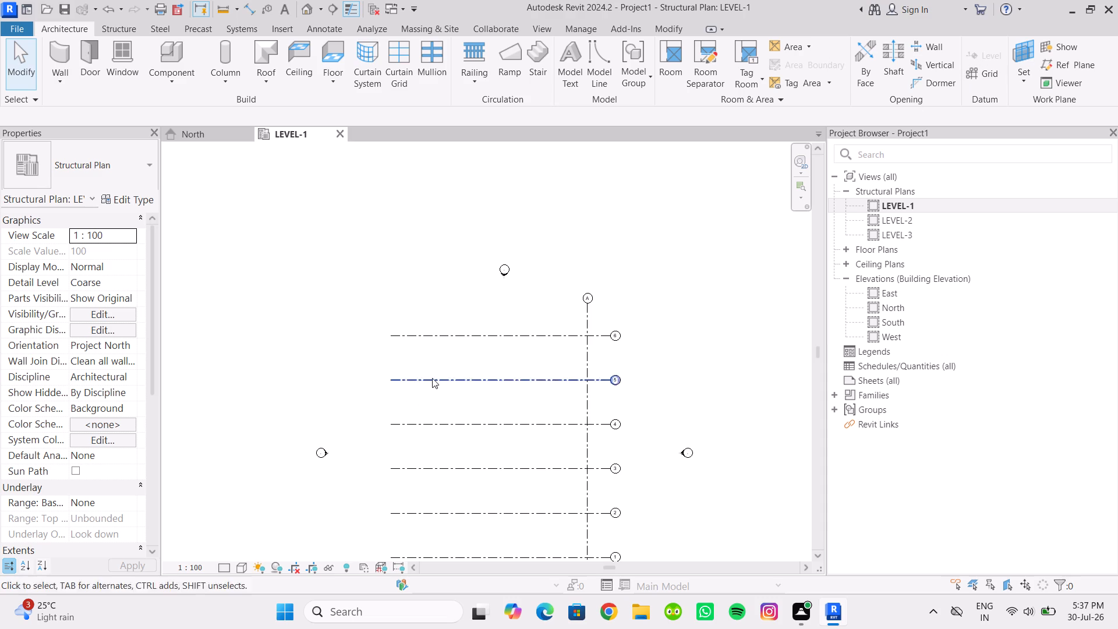
Extend the aligned horizontal grid lines outward at the ends opposite their bubbles, towards the west elevation marker.
{"action": "scroll", "coordinate": [433, 377], "scroll_direction": "down", "scroll_amount": 3}
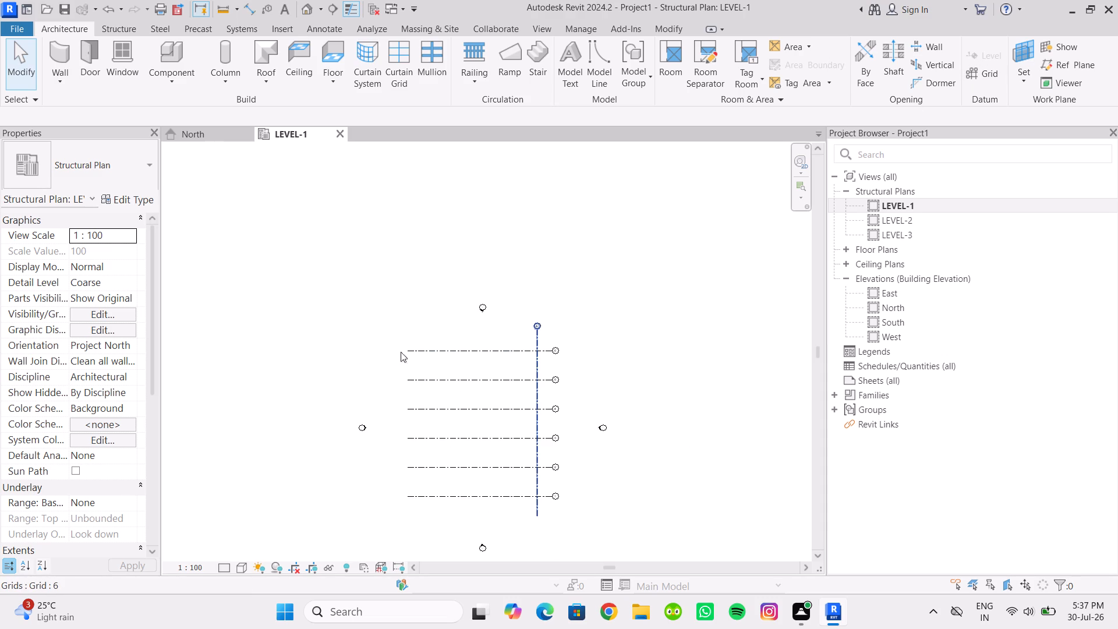
{"action": "left_click", "coordinate": [410, 350]}
{"action": "left_click_drag", "start_coordinate": [403, 350], "coordinate": [389, 350]}
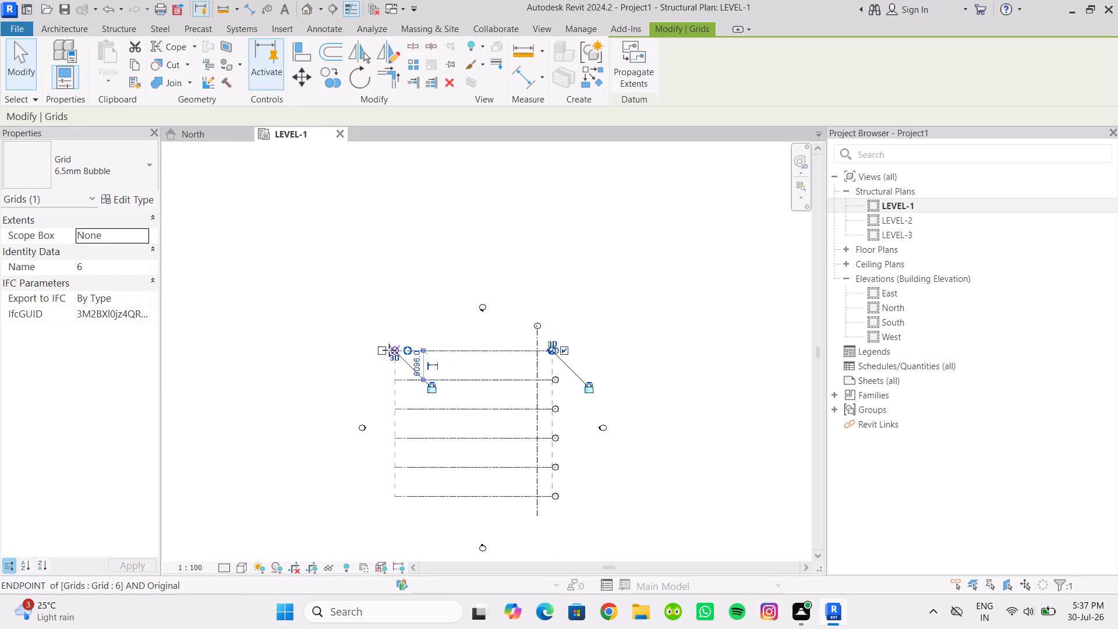
{"action": "left_click_drag", "start_coordinate": [389, 350], "coordinate": [375, 347]}
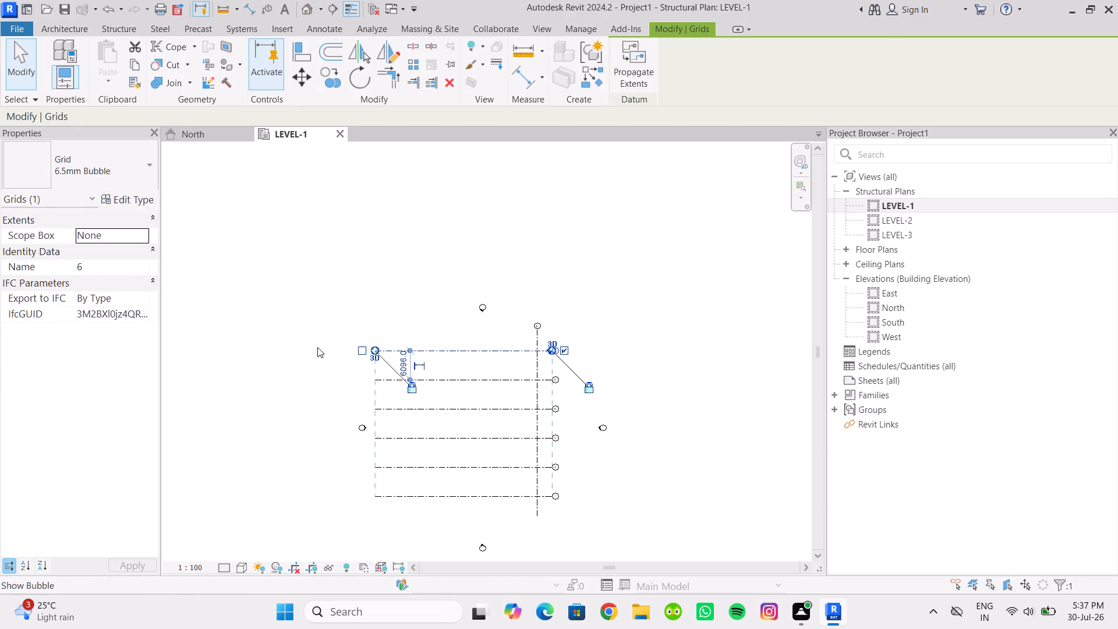
{"action": "left_click", "coordinate": [317, 347]}
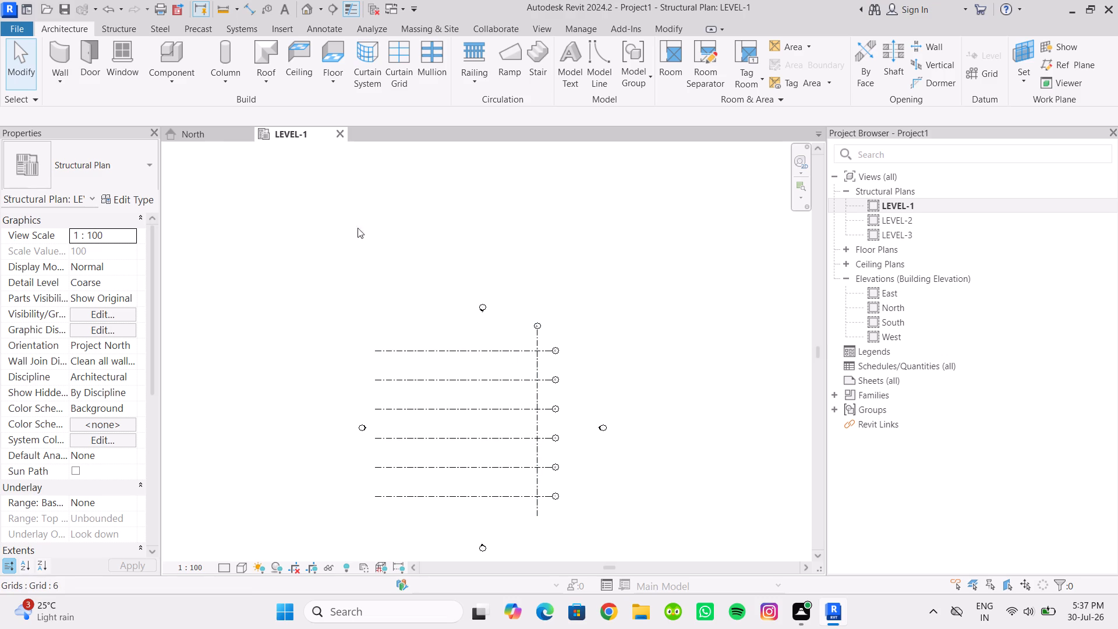
Add five more vertical grid lines west of grid A with Pick Lines, each offset 20' (6096 mm) from the previous one.
{"action": "left_click", "coordinate": [985, 79]}
{"action": "left_click", "coordinate": [666, 55]}
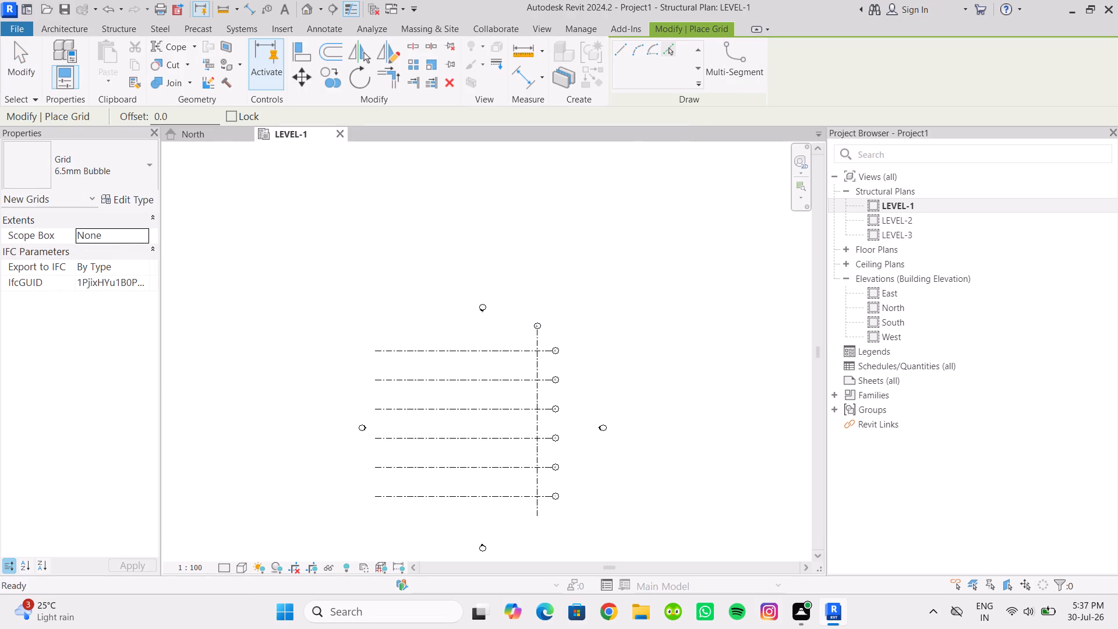
{"action": "left_click_drag", "start_coordinate": [185, 109], "coordinate": [109, 128]}
{"action": "type", "text": "20'"}
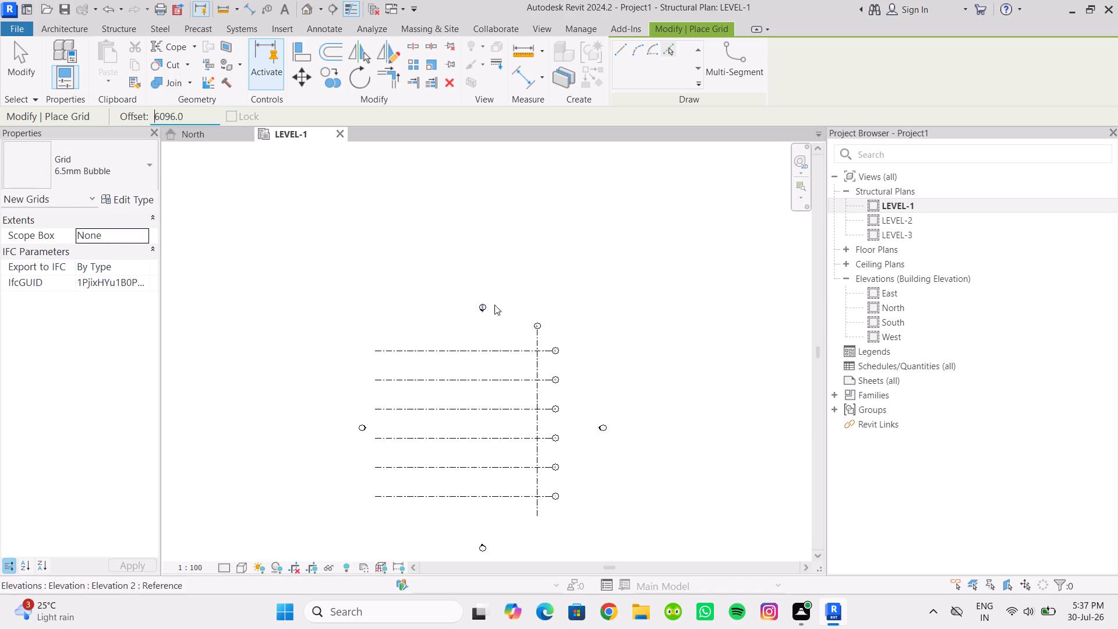
{"action": "left_click", "coordinate": [535, 341]}
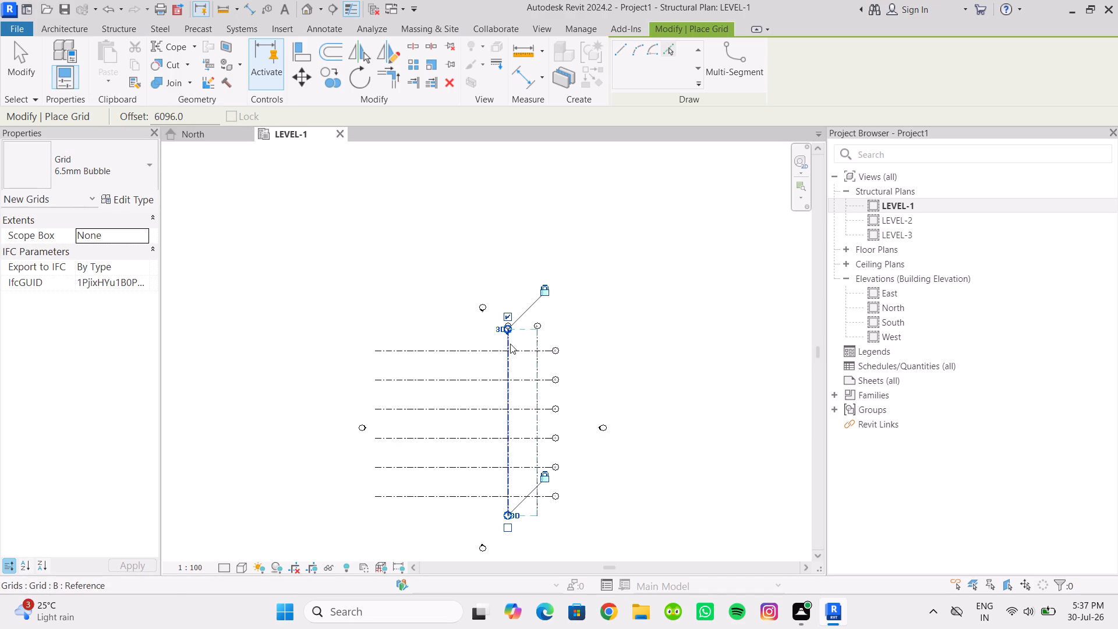
{"action": "left_click", "coordinate": [505, 344]}
{"action": "left_click", "coordinate": [477, 343]}
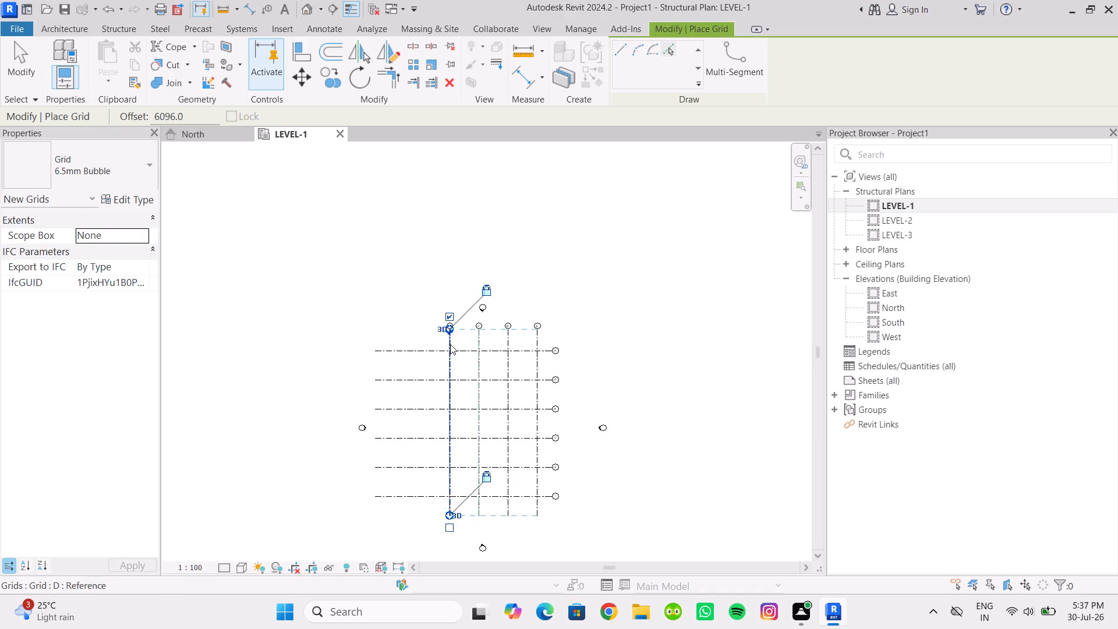
{"action": "left_click", "coordinate": [445, 346]}
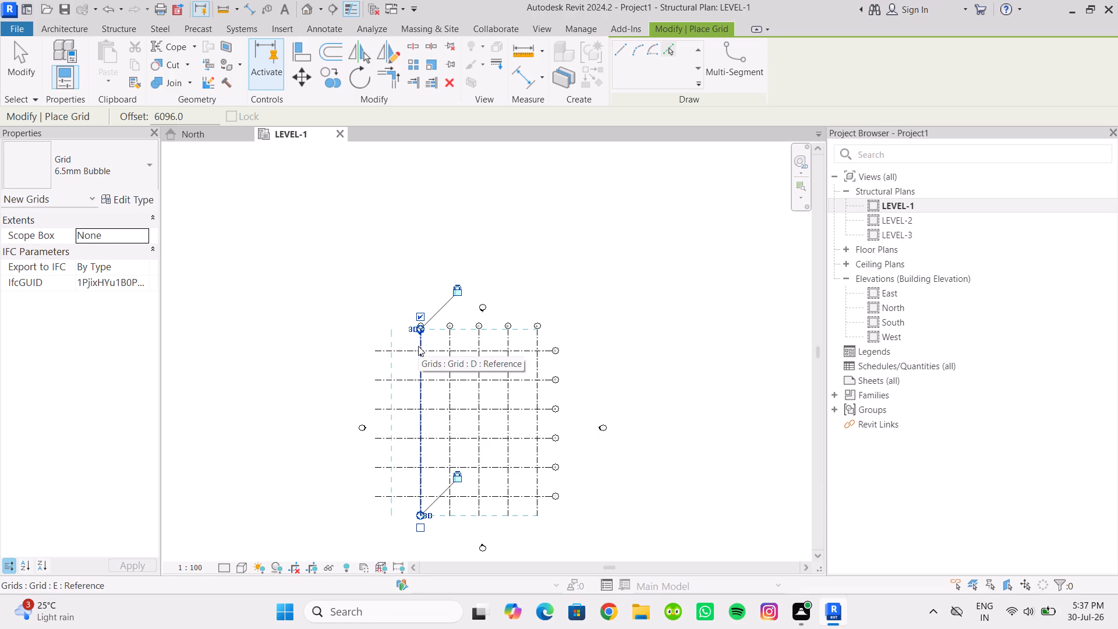
{"action": "left_click", "coordinate": [418, 346]}
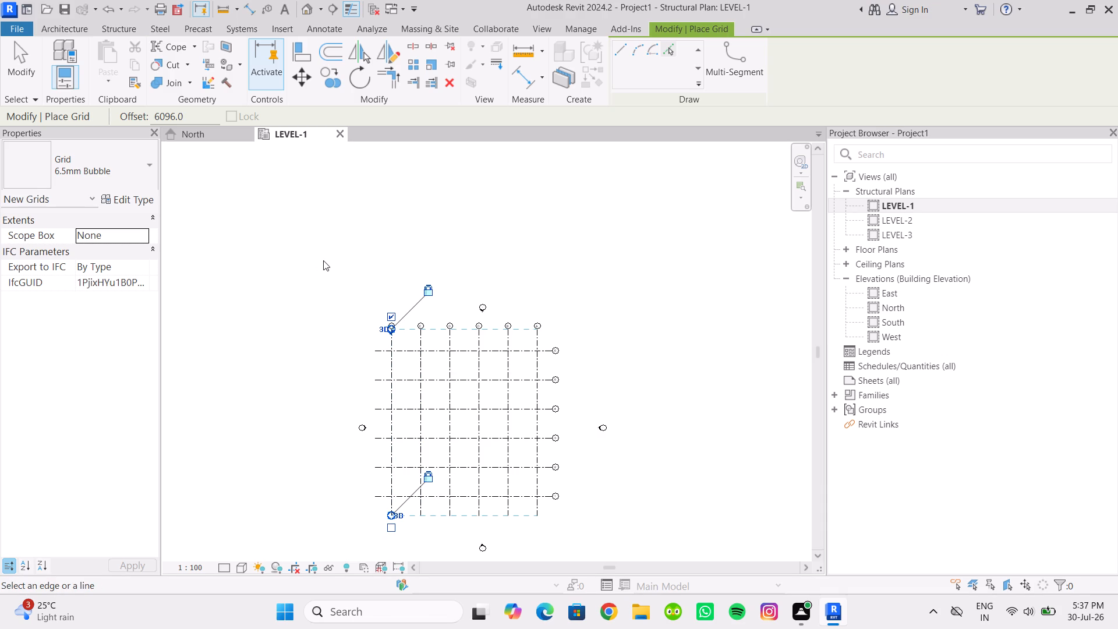
{"action": "scroll", "coordinate": [323, 258], "scroll_direction": "up", "scroll_amount": 2}
{"action": "middle_click_drag", "start_coordinate": [312, 249], "coordinate": [245, 132]}
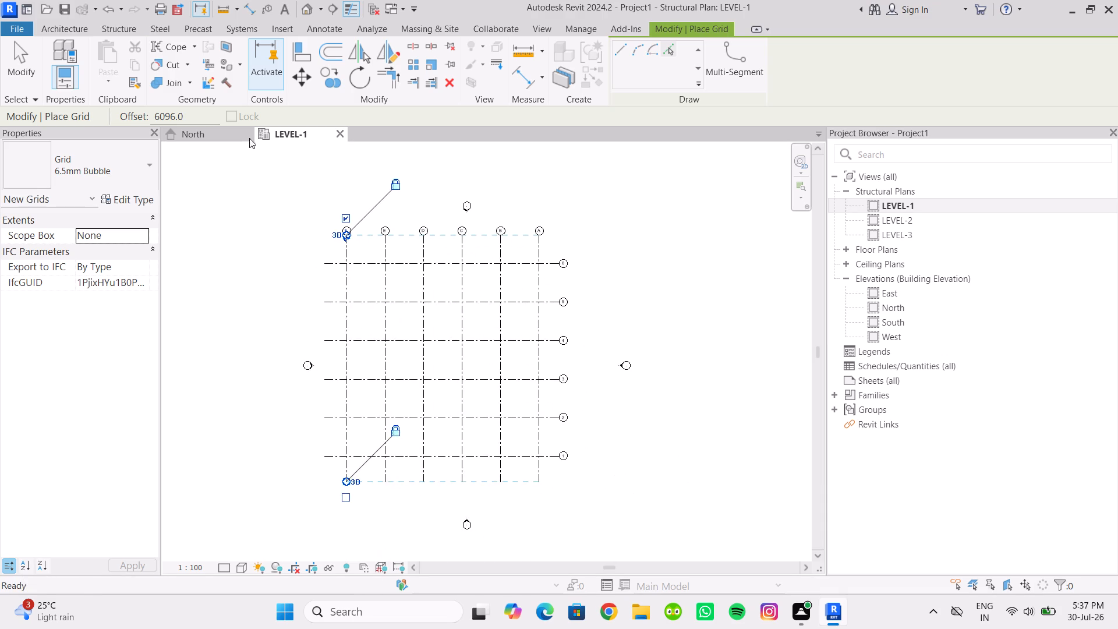
{"action": "key", "text": "Escape"}
{"action": "middle_click_drag", "start_coordinate": [253, 200], "coordinate": [244, 199]}
{"action": "middle_click_drag", "start_coordinate": [250, 220], "coordinate": [250, 220]}
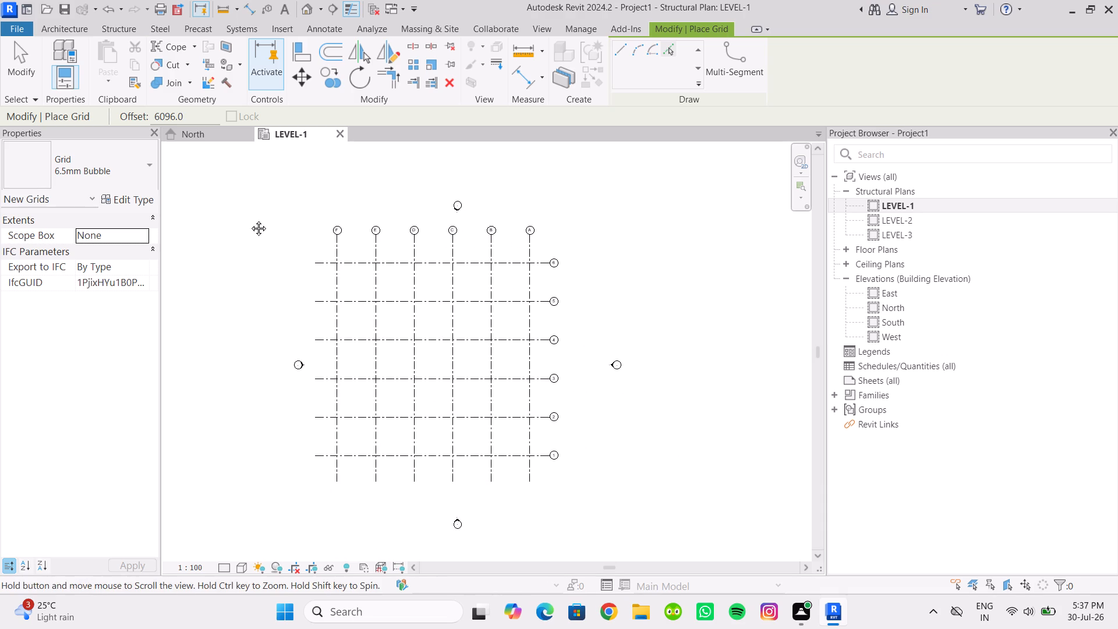
{"action": "middle_click_drag", "start_coordinate": [250, 220], "coordinate": [237, 212]}
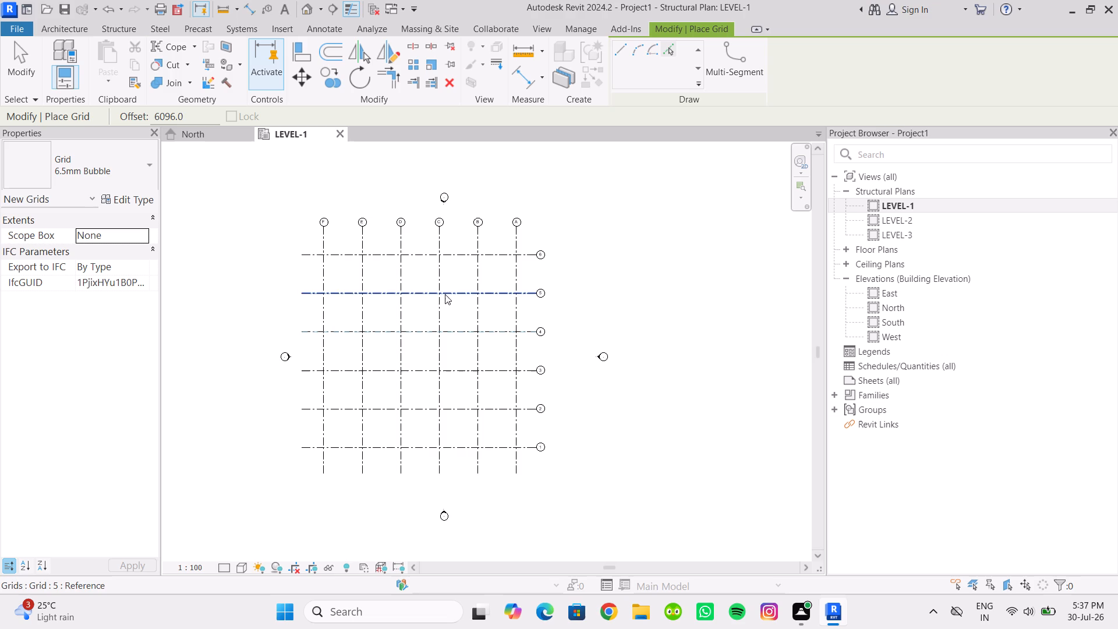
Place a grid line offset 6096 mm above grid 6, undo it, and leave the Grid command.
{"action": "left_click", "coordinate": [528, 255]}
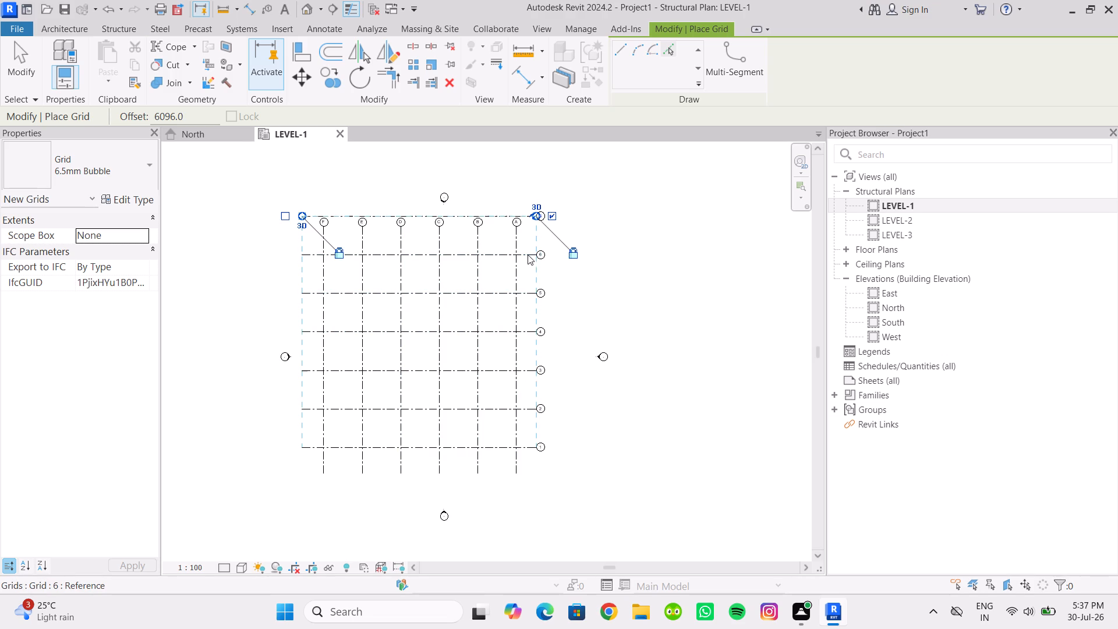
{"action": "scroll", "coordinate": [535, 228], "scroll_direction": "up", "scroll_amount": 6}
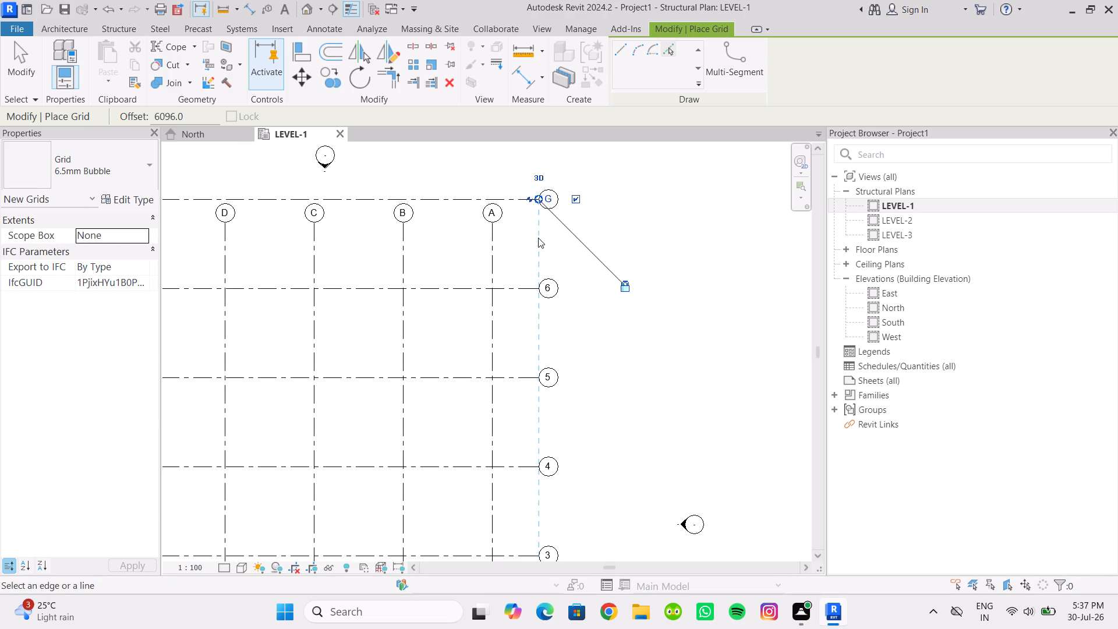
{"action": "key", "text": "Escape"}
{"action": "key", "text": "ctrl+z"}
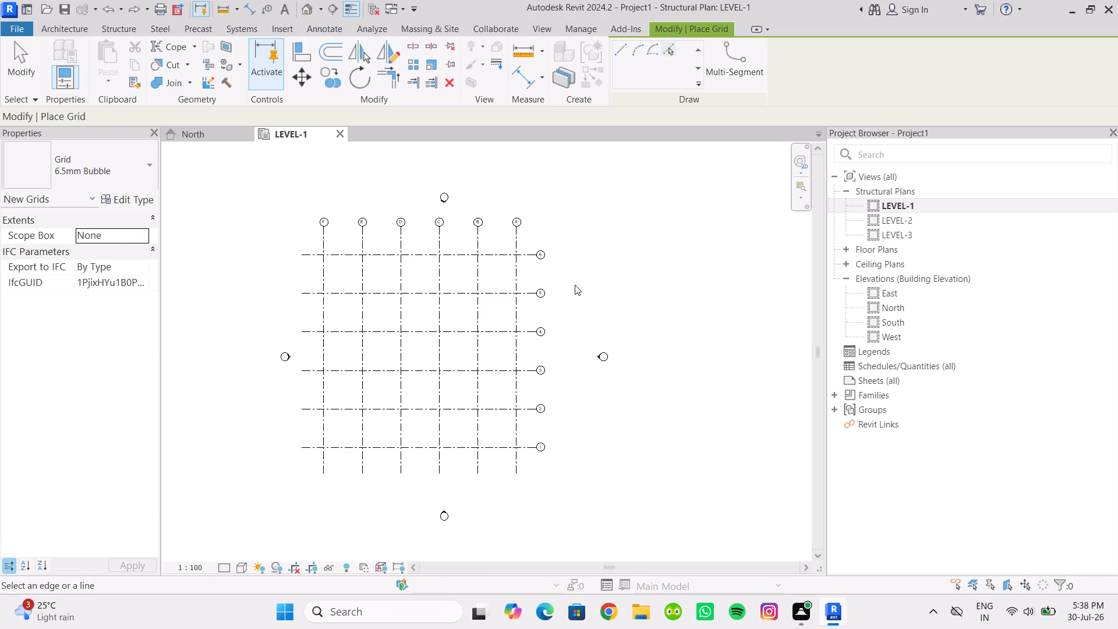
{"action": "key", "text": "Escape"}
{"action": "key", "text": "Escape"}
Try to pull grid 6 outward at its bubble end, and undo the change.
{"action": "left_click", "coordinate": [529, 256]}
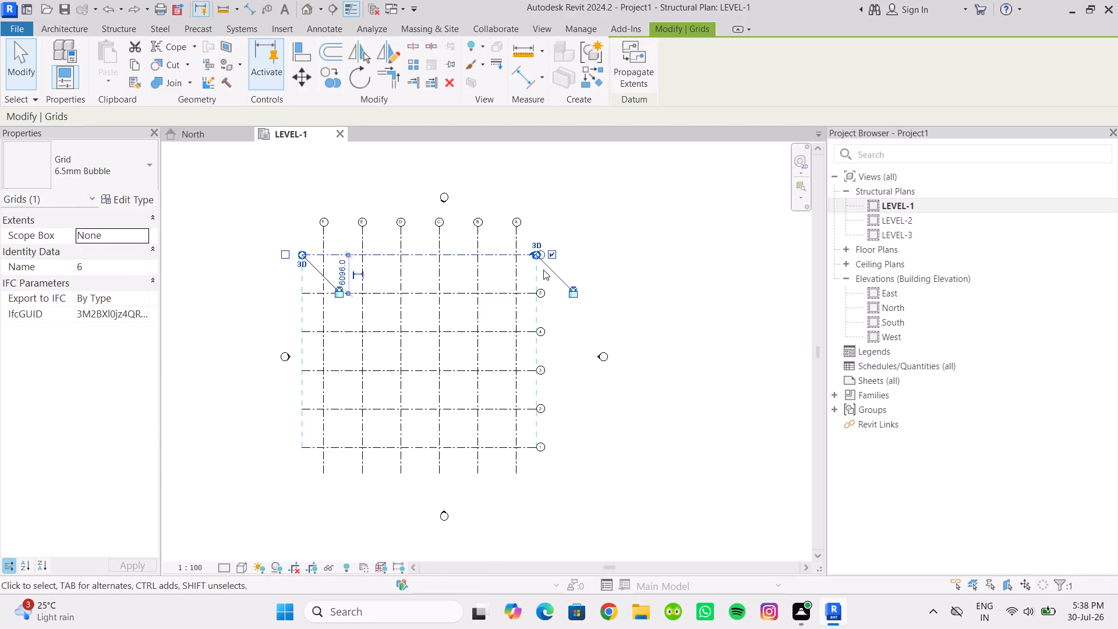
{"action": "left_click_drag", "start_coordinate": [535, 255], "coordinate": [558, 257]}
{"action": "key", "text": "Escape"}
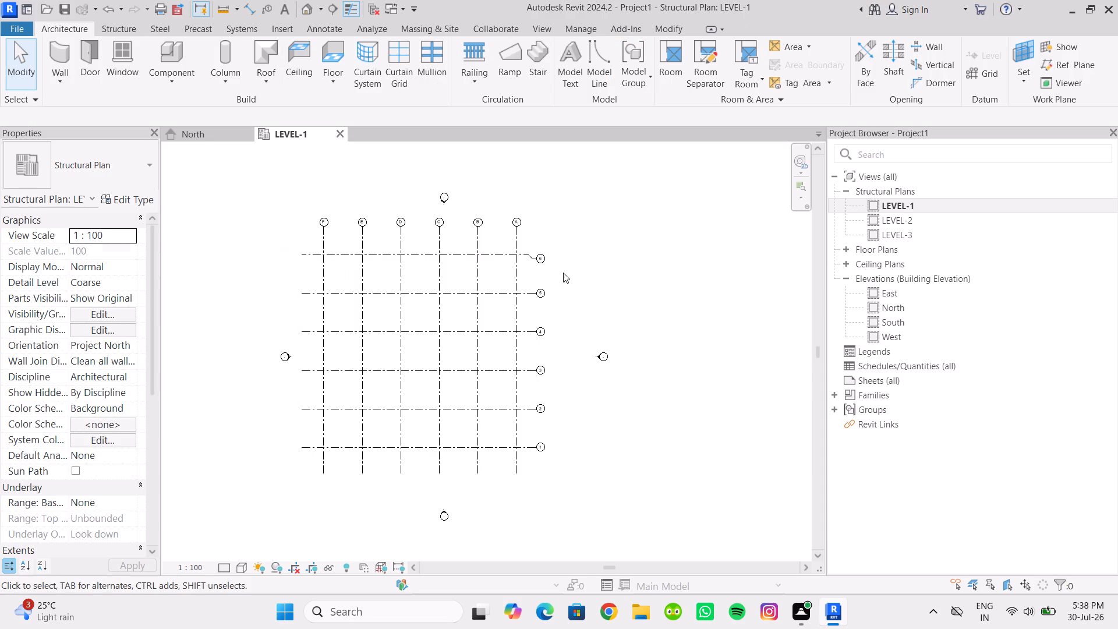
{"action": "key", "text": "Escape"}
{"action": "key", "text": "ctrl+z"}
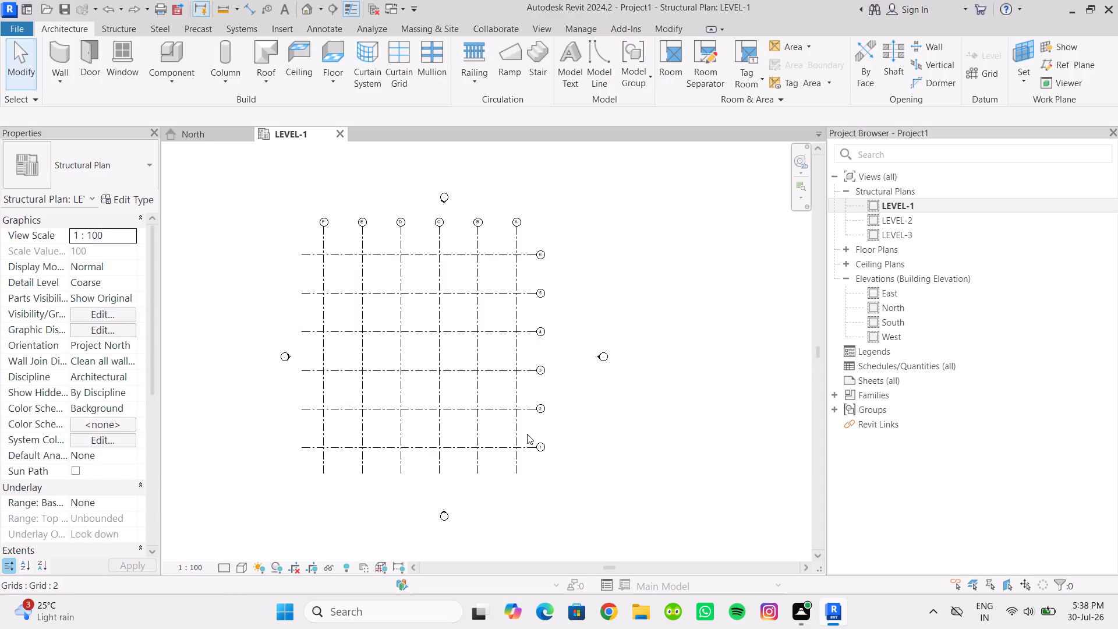
Extend the aligned horizontal grid lines outward at their bubble ends, towards the east elevation marker, using the end of grid 1.
{"action": "left_click", "coordinate": [528, 444]}
{"action": "scroll", "coordinate": [535, 460], "scroll_direction": "up", "scroll_amount": 9}
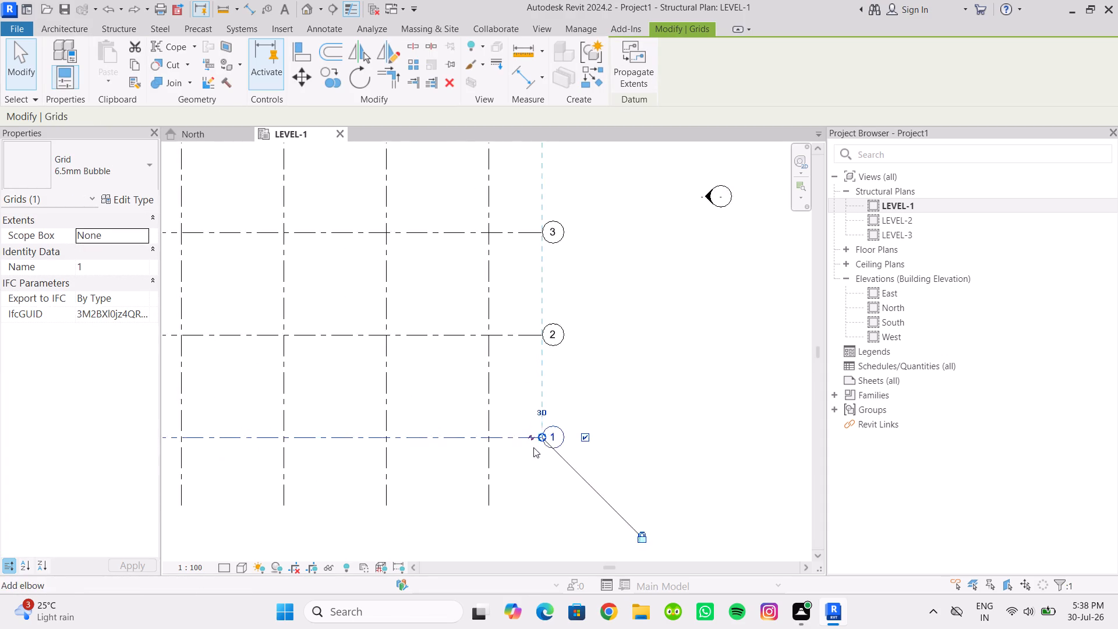
{"action": "scroll", "coordinate": [533, 447], "scroll_direction": "up", "scroll_amount": 9}
{"action": "left_click_drag", "start_coordinate": [549, 405], "coordinate": [653, 407]}
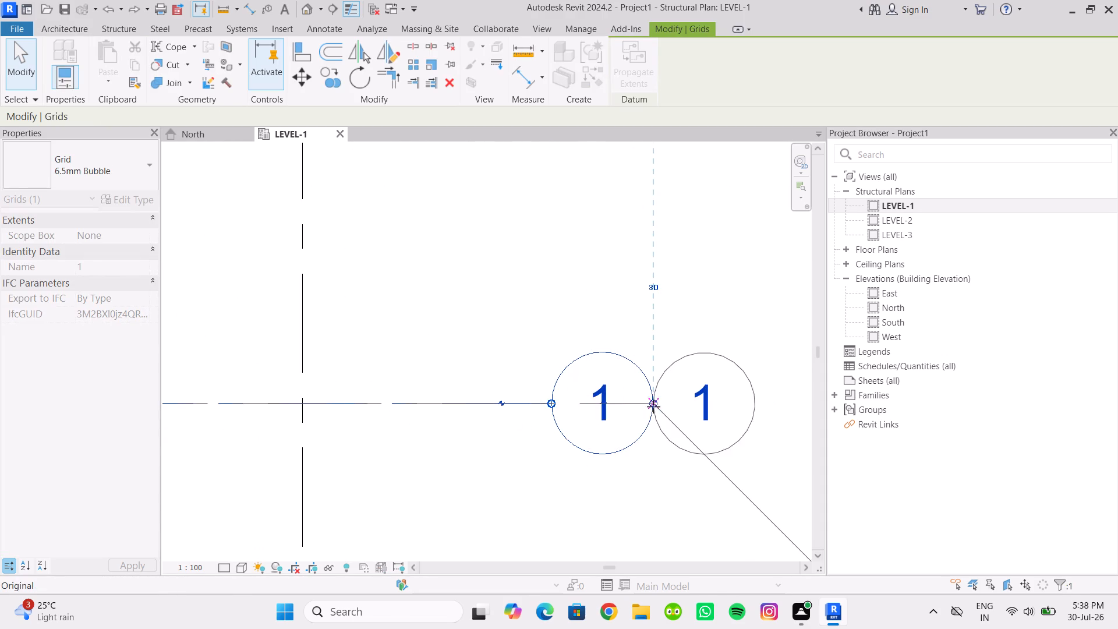
{"action": "left_click_drag", "start_coordinate": [653, 407], "coordinate": [660, 407]}
{"action": "scroll", "coordinate": [653, 434], "scroll_direction": "down", "scroll_amount": 15}
{"action": "middle_click_drag", "start_coordinate": [650, 471], "coordinate": [655, 484]}
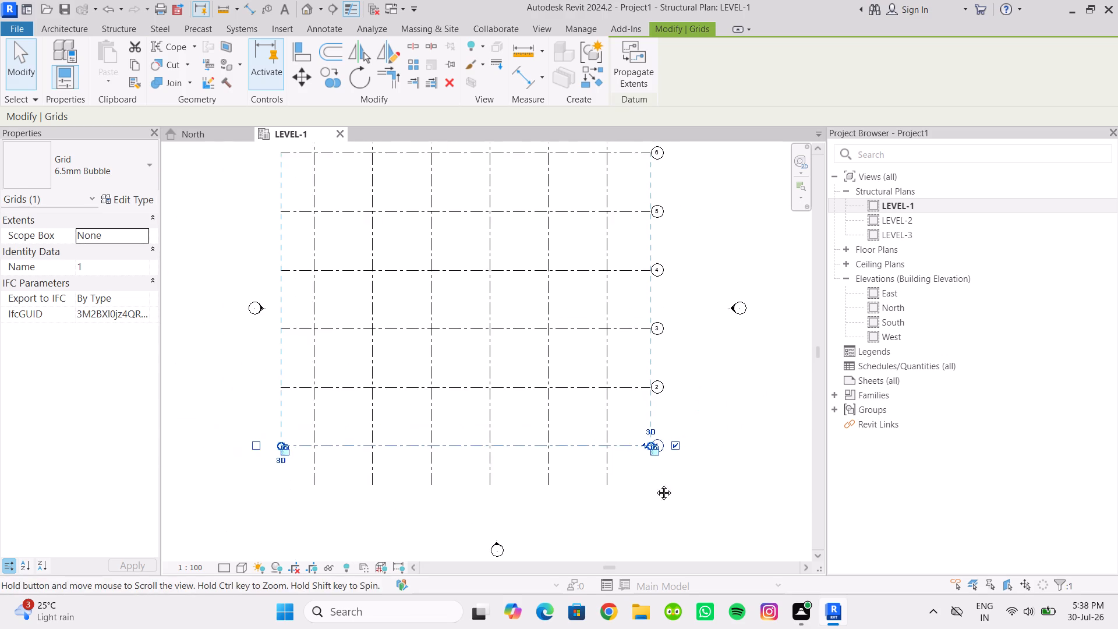
{"action": "middle_click_drag", "start_coordinate": [655, 484], "coordinate": [657, 492]}
{"action": "scroll", "coordinate": [656, 493], "scroll_direction": "down", "scroll_amount": 4}
{"action": "middle_click_drag", "start_coordinate": [655, 495], "coordinate": [645, 476]}
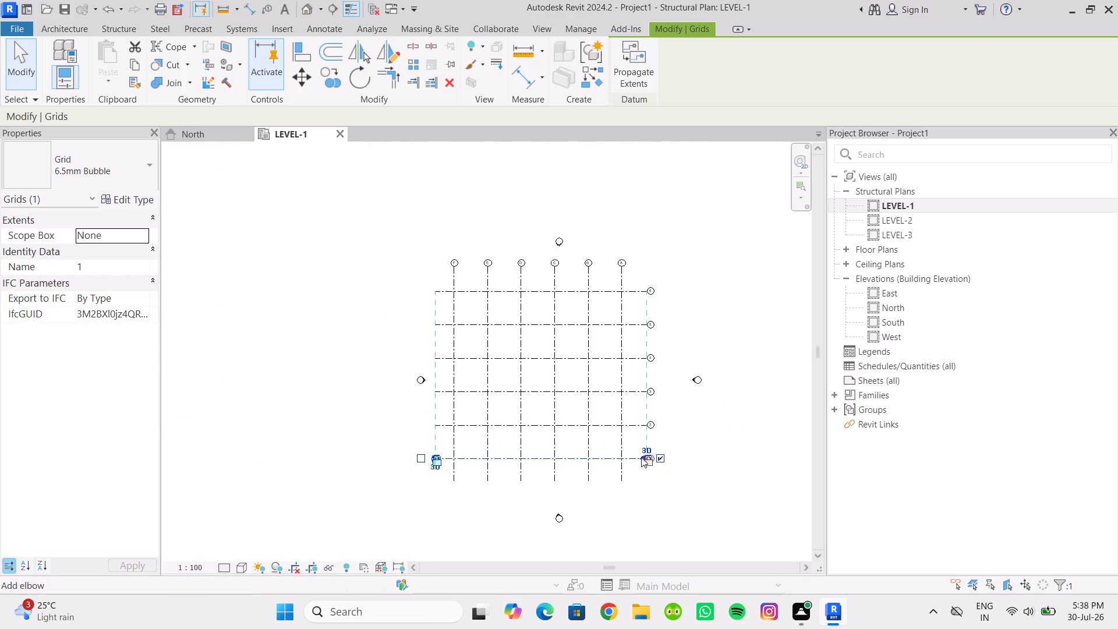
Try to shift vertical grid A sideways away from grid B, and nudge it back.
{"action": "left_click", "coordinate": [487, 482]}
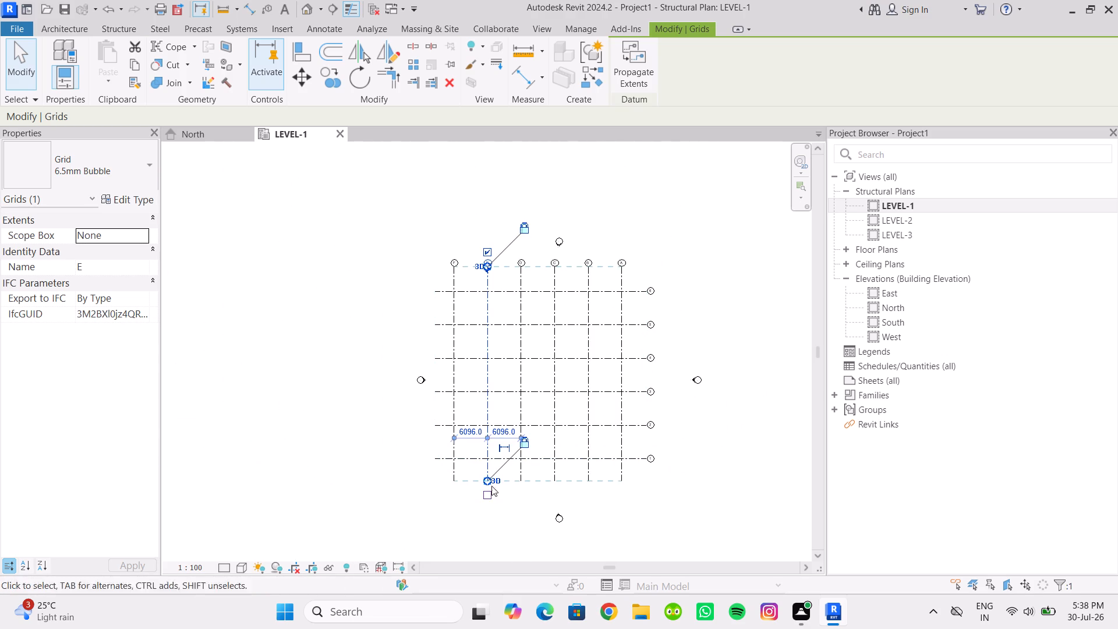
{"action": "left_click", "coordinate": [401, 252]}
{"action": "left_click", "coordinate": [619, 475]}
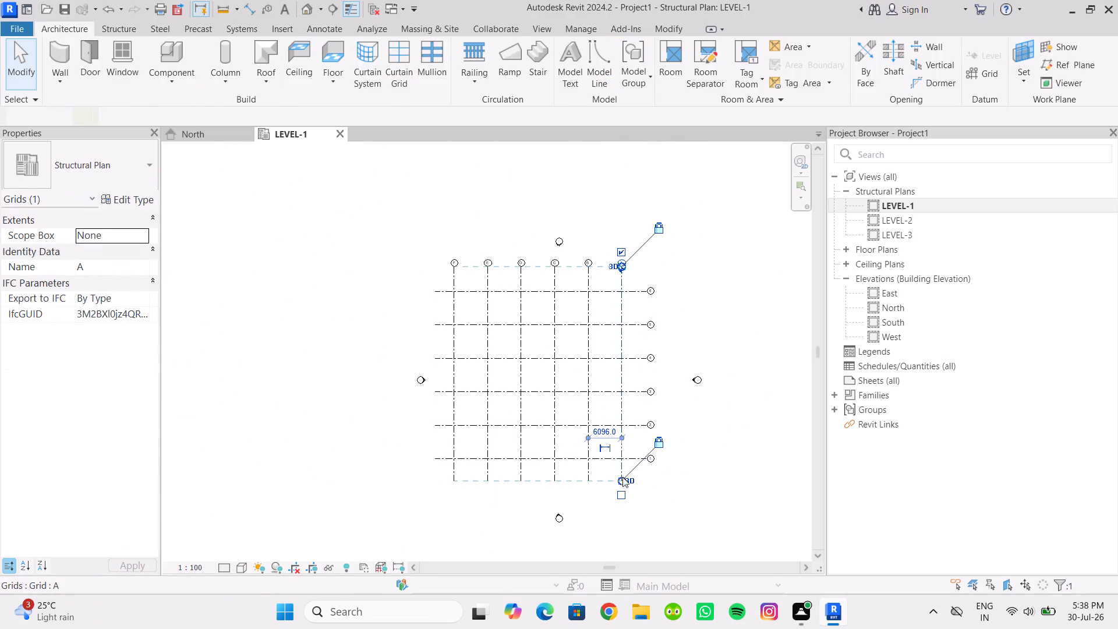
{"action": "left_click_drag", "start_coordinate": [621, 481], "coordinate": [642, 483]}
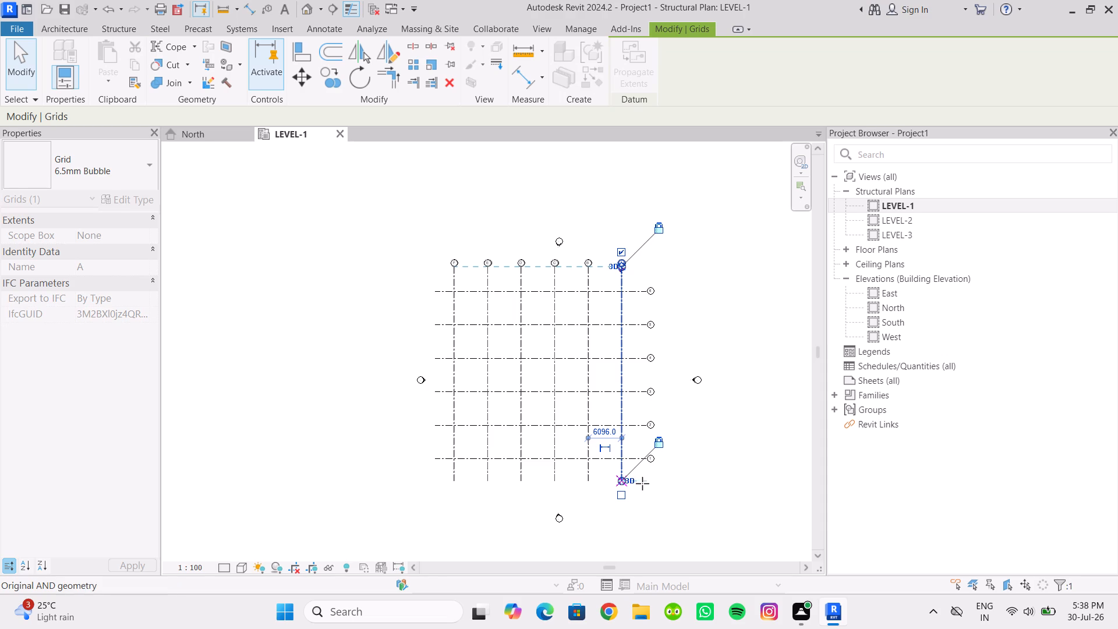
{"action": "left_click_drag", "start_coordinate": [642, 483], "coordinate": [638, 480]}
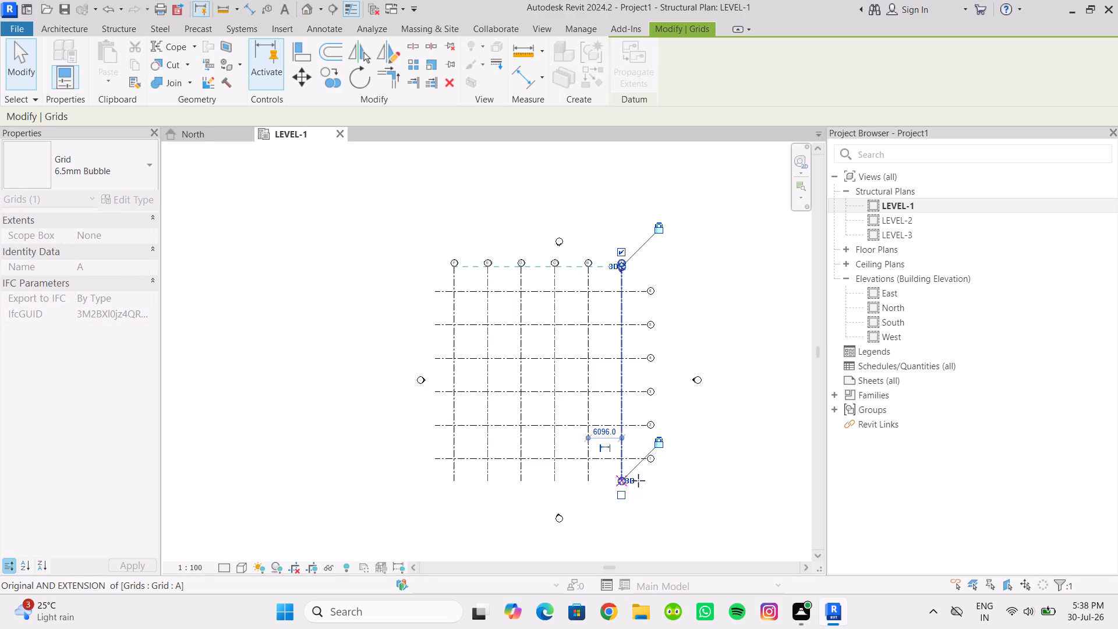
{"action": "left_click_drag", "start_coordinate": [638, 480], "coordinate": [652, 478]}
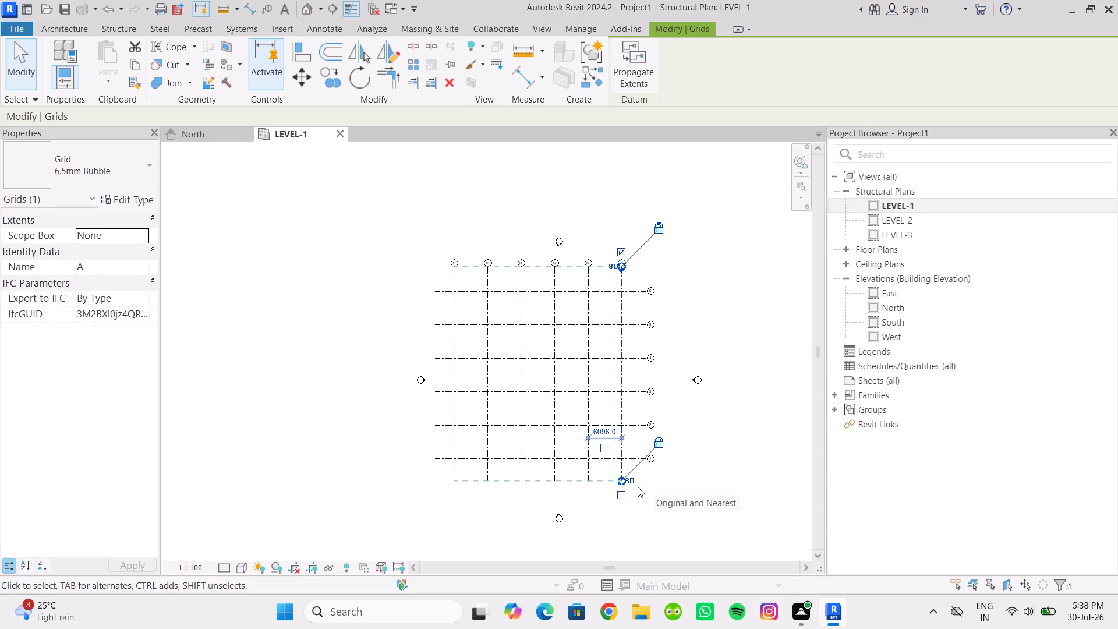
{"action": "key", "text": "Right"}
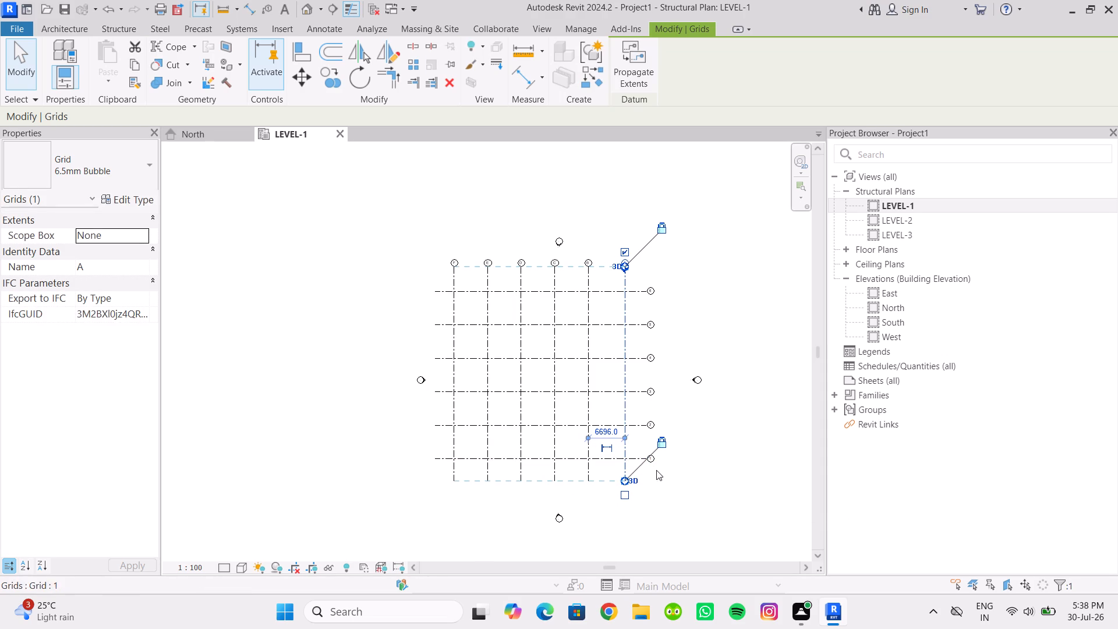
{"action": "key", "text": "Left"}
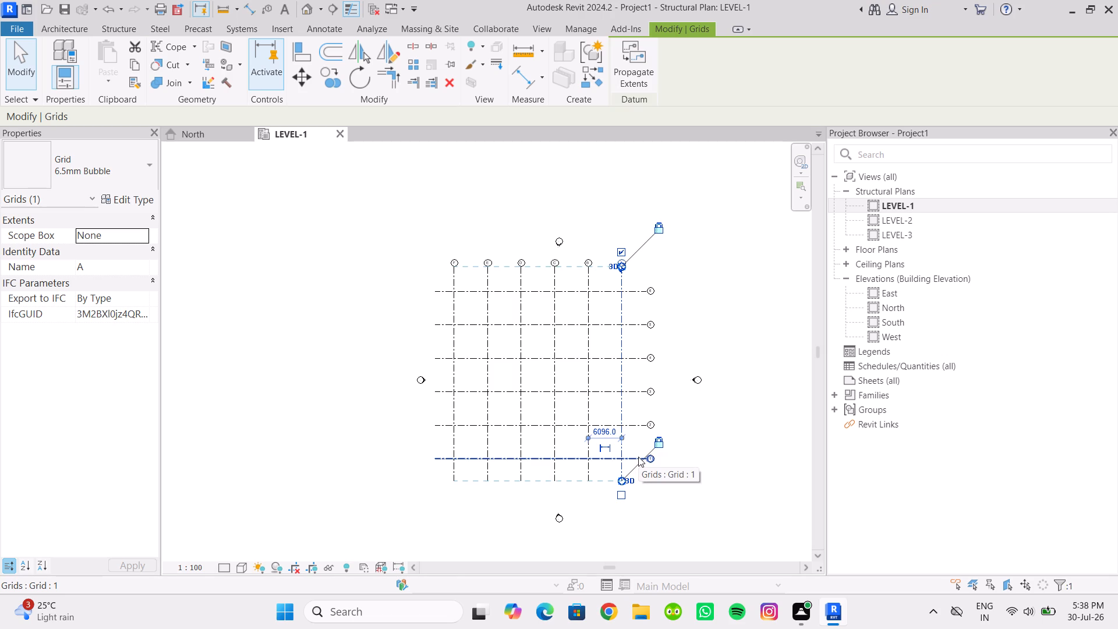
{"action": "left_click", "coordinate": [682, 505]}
Select all six vertical grid lines and nudge them together one increment towards the horizontal grids' bubbles.
{"action": "scroll", "coordinate": [652, 507], "scroll_direction": "up", "scroll_amount": 1}
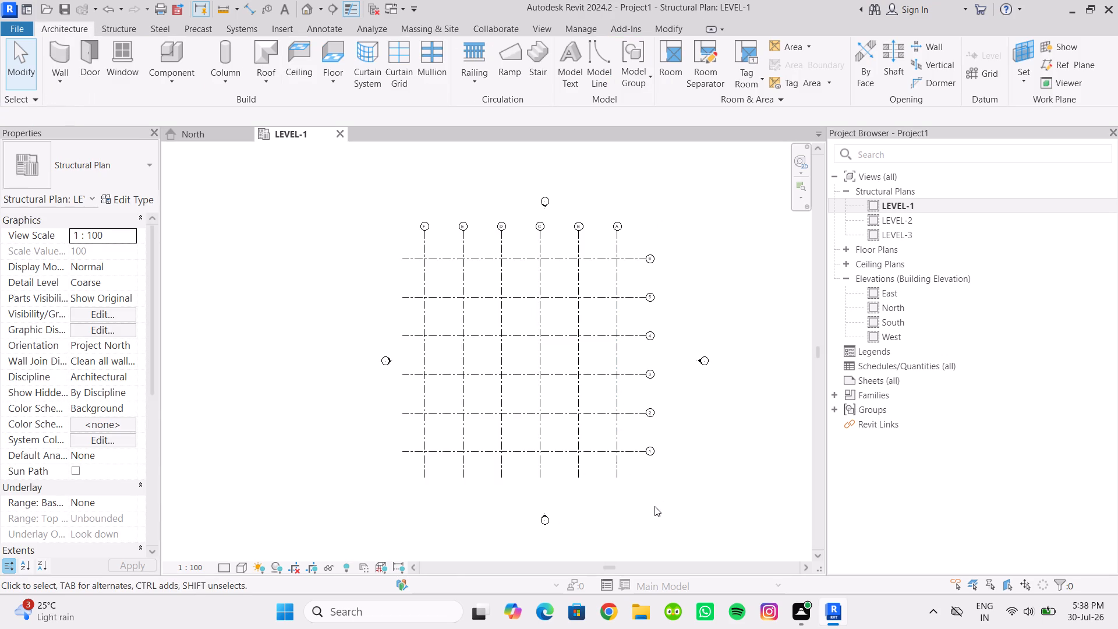
{"action": "left_click_drag", "start_coordinate": [654, 506], "coordinate": [320, 469]}
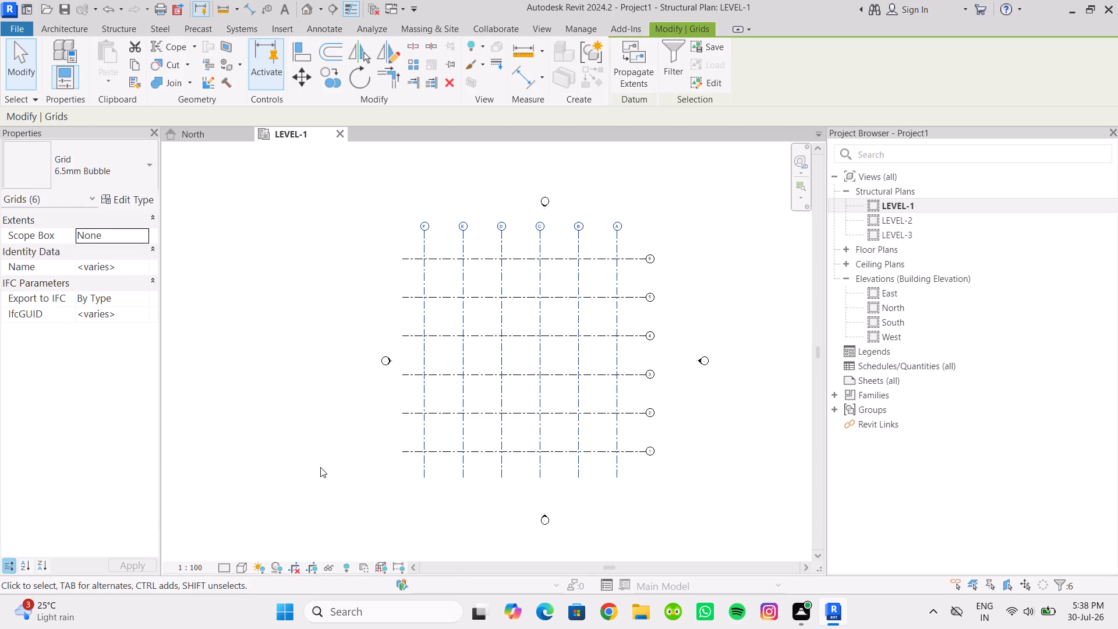
{"action": "key", "text": "Right"}
{"action": "left_click", "coordinate": [320, 467]}
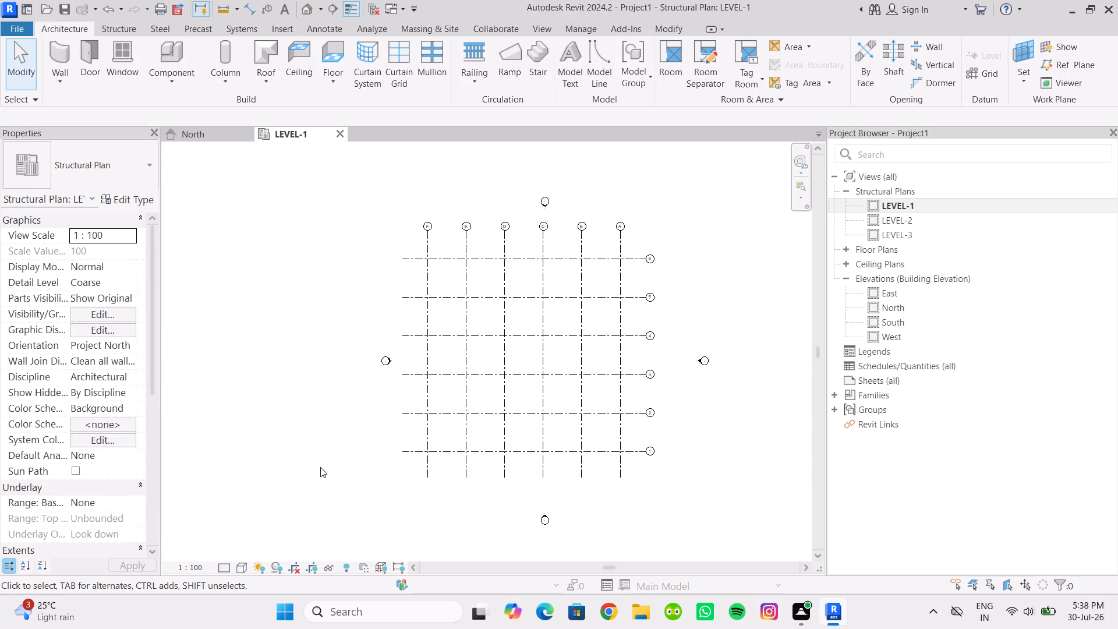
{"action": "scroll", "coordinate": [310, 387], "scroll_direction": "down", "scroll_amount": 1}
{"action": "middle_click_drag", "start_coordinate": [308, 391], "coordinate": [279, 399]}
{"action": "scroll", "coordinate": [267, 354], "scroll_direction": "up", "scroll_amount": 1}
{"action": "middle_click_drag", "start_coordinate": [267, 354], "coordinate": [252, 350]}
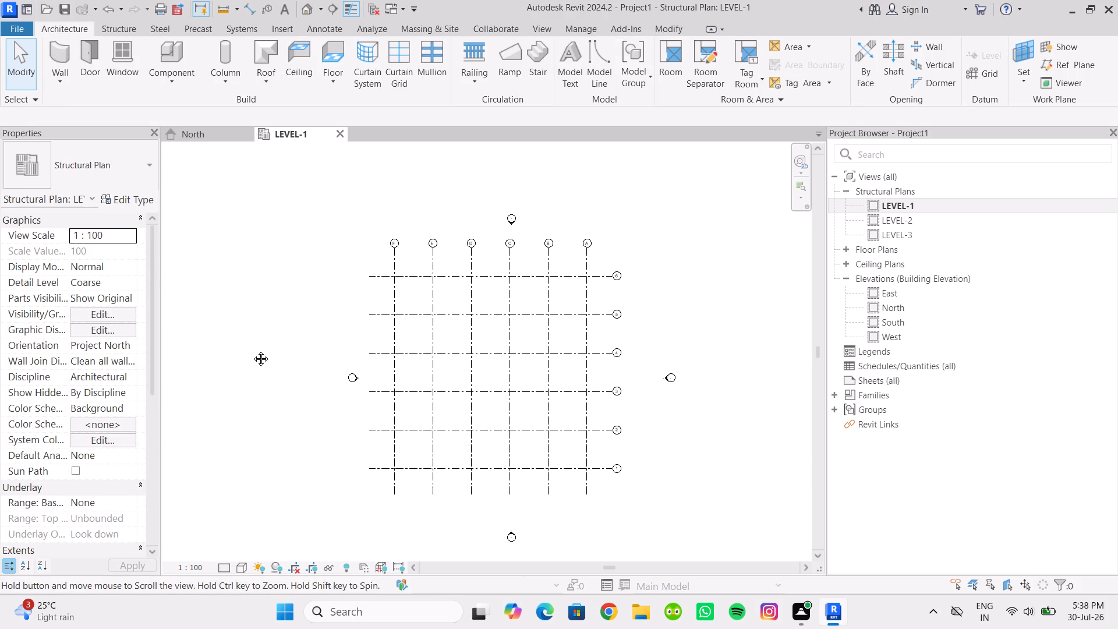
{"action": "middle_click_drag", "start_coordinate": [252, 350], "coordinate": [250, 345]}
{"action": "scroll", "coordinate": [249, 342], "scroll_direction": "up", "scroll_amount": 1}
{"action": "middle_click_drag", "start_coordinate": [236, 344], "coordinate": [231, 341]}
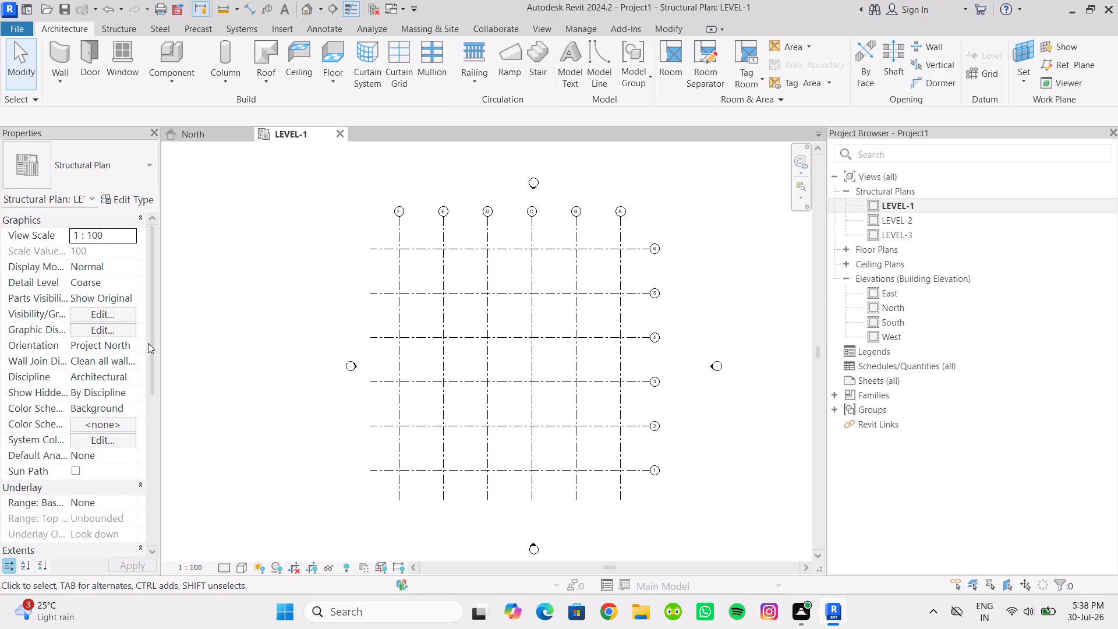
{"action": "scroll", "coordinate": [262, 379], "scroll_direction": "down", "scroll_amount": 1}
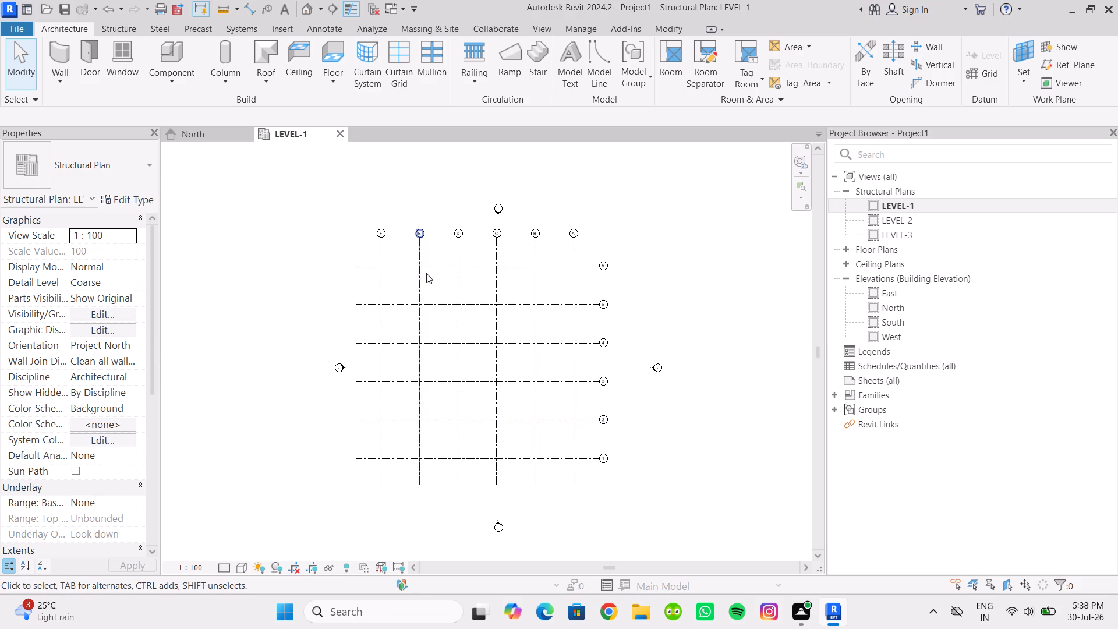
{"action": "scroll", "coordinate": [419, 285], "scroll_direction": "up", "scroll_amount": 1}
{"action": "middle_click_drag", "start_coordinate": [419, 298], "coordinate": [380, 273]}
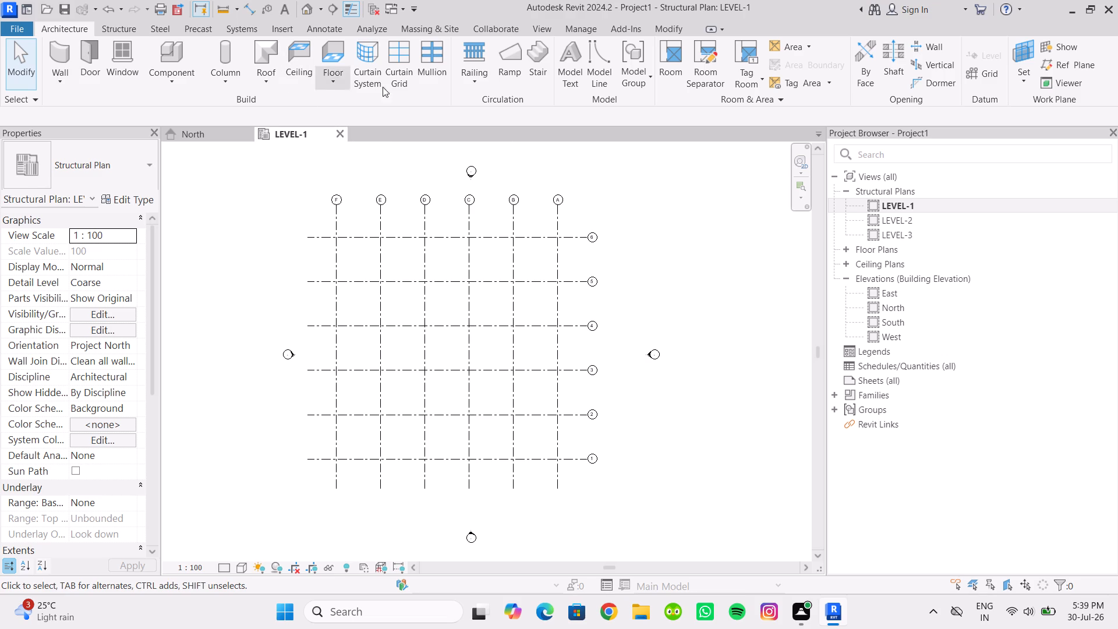
Load the rectangular footing family from the US library's Structural Foundations folder for placing isolated foundations.
{"action": "left_click", "coordinate": [120, 26]}
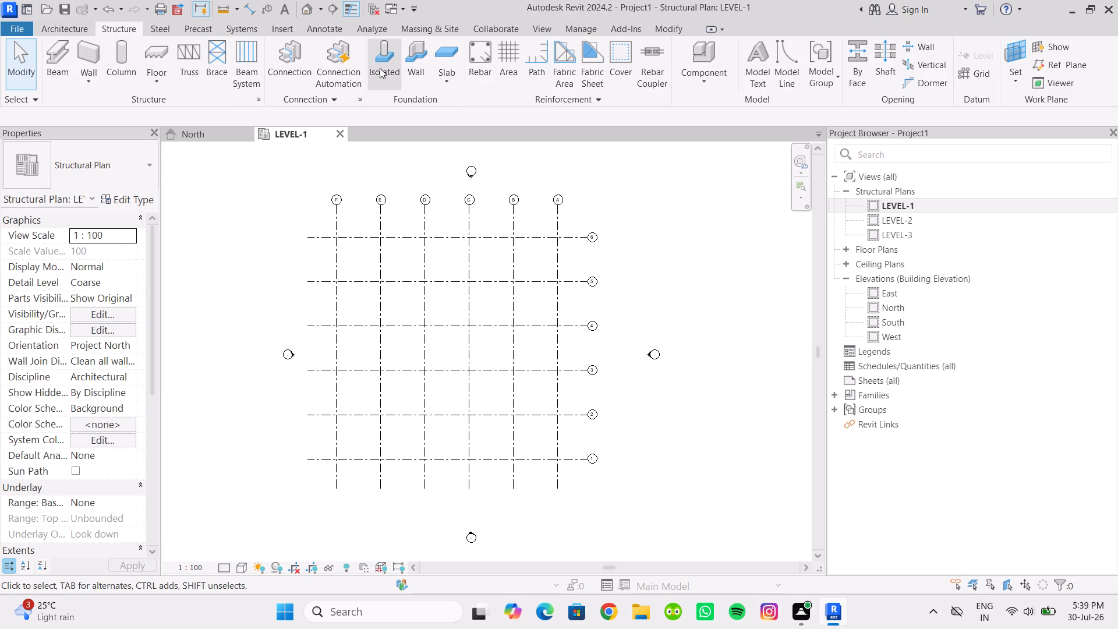
{"action": "left_click", "coordinate": [380, 68]}
{"action": "left_click", "coordinate": [574, 315]}
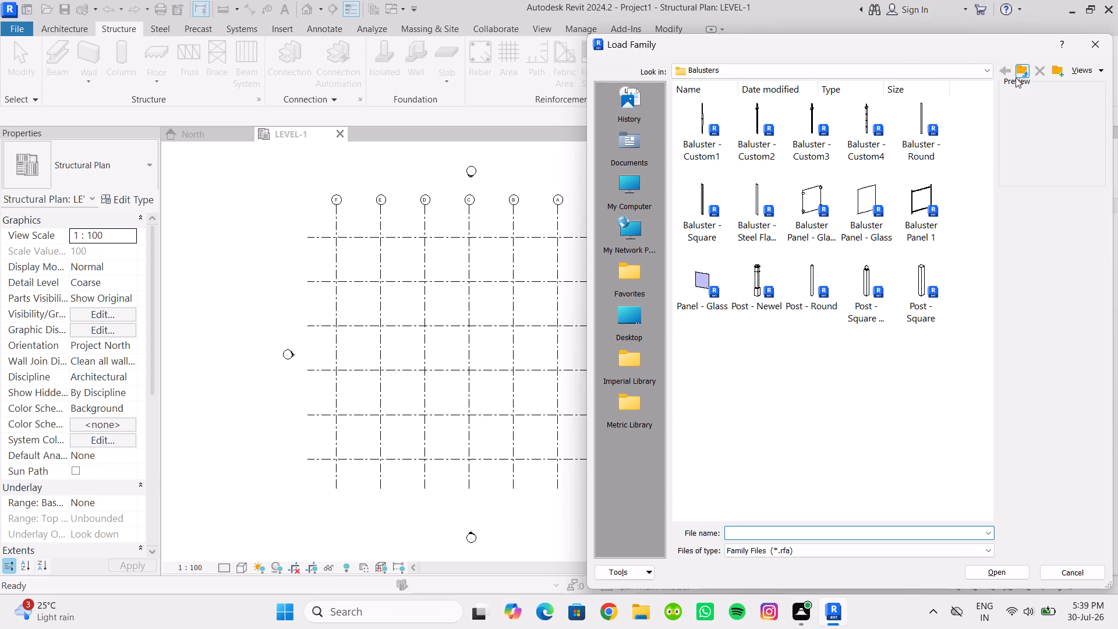
{"action": "left_click", "coordinate": [1016, 77]}
{"action": "left_click", "coordinate": [1017, 76]}
{"action": "scroll", "coordinate": [900, 251], "scroll_direction": "down", "scroll_amount": 3}
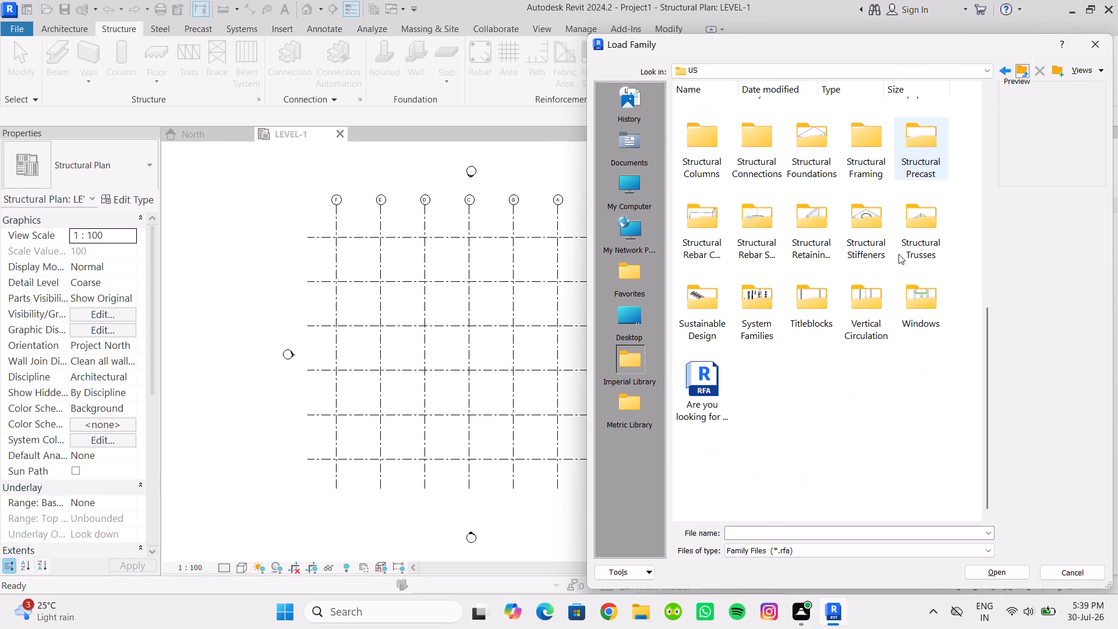
{"action": "scroll", "coordinate": [898, 254], "scroll_direction": "down", "scroll_amount": 9}
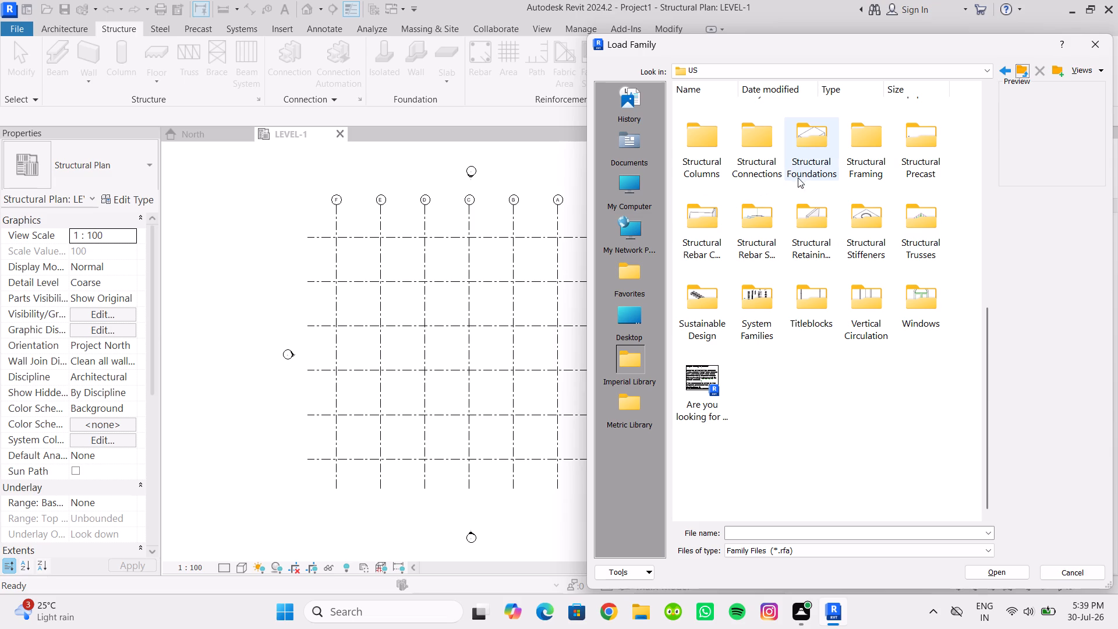
{"action": "double_click", "coordinate": [811, 157]}
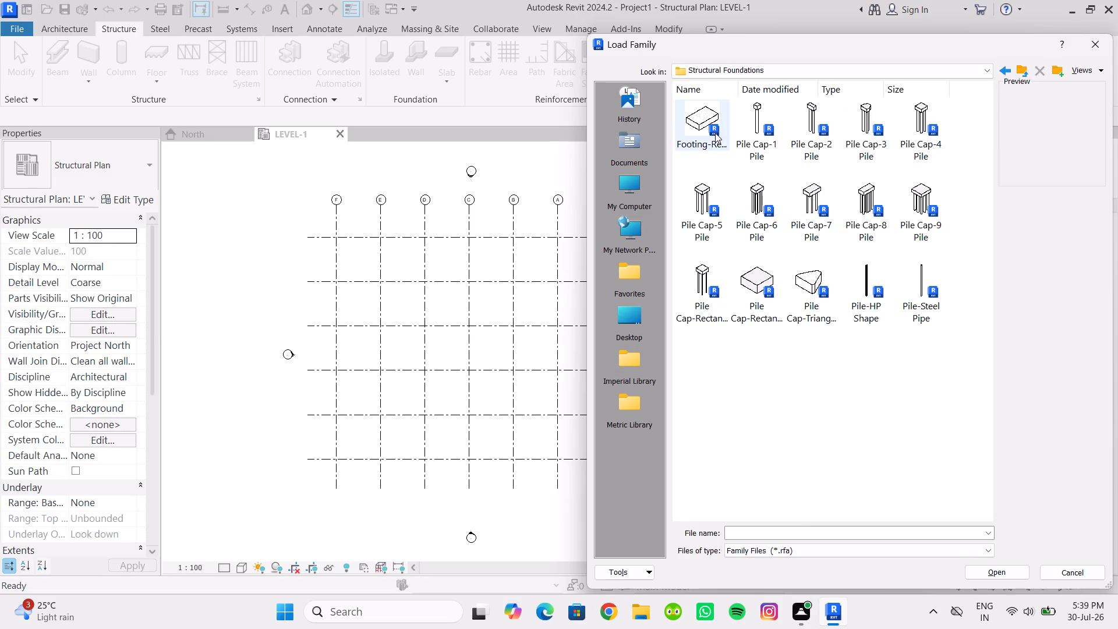
{"action": "double_click", "coordinate": [708, 133]}
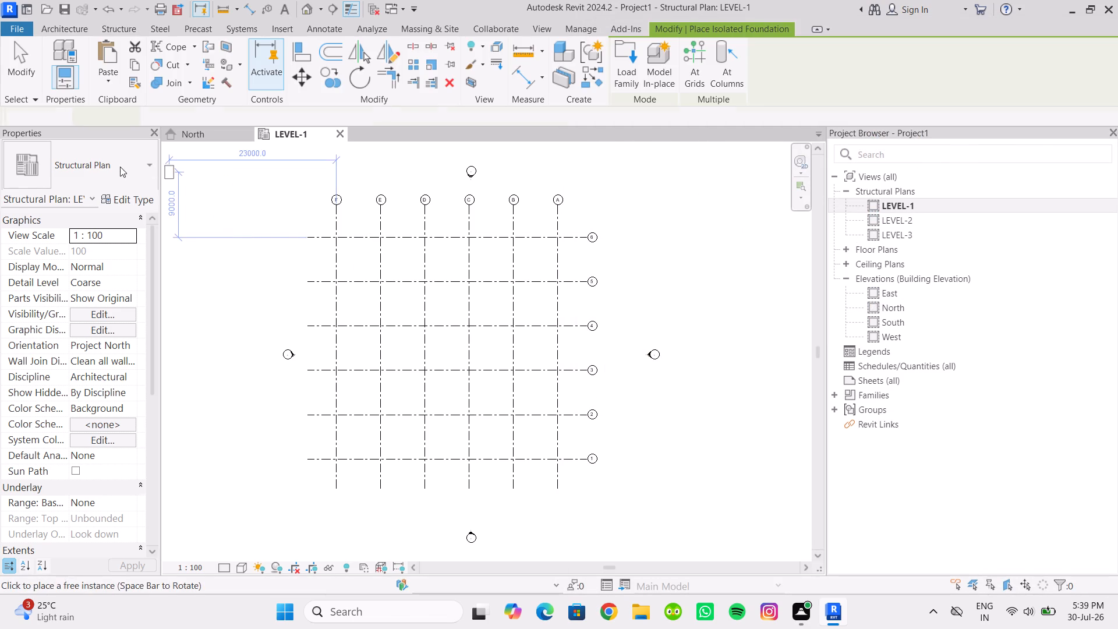
Place 96" x 72" x 18" rectangular footings at every intersection of grids 1–6 and A–F on LEVEL-1.
{"action": "left_click", "coordinate": [141, 169]}
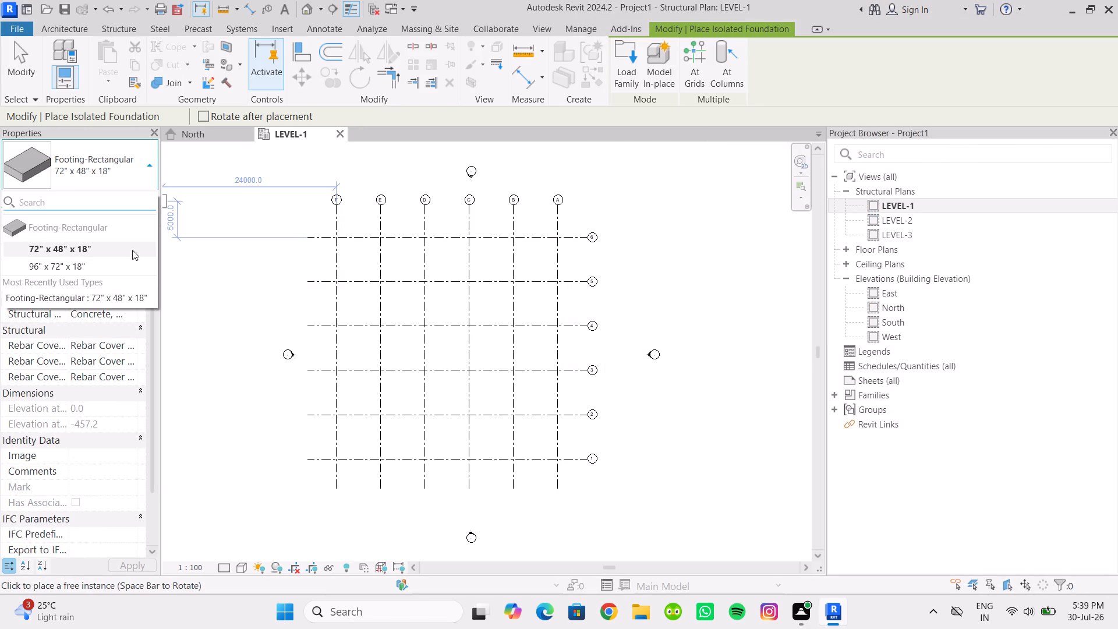
{"action": "left_click", "coordinate": [94, 267]}
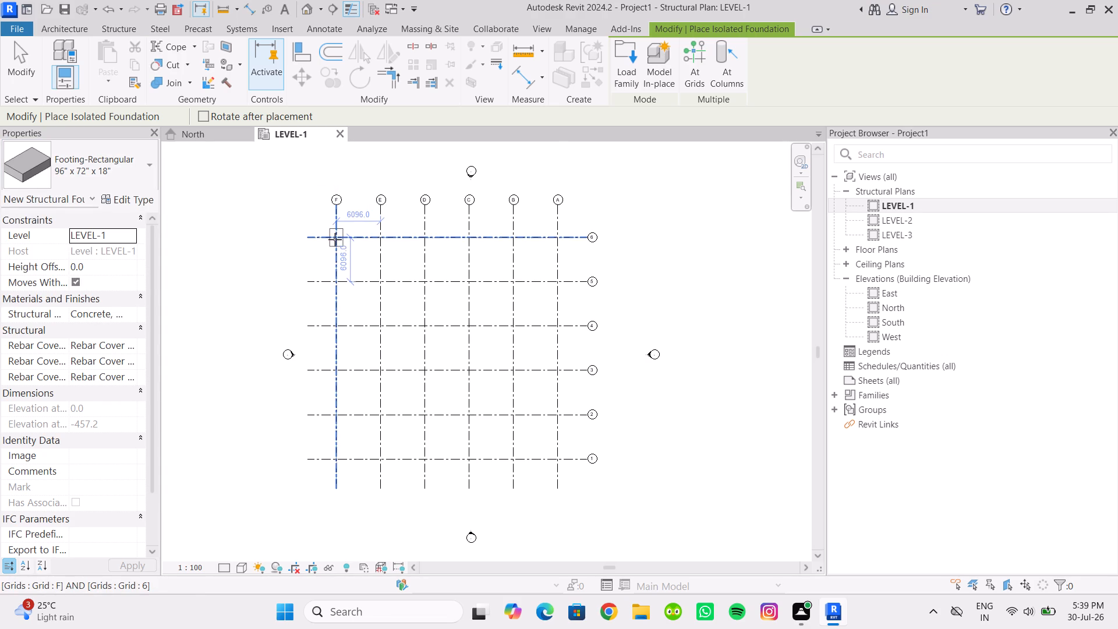
{"action": "left_click", "coordinate": [688, 65]}
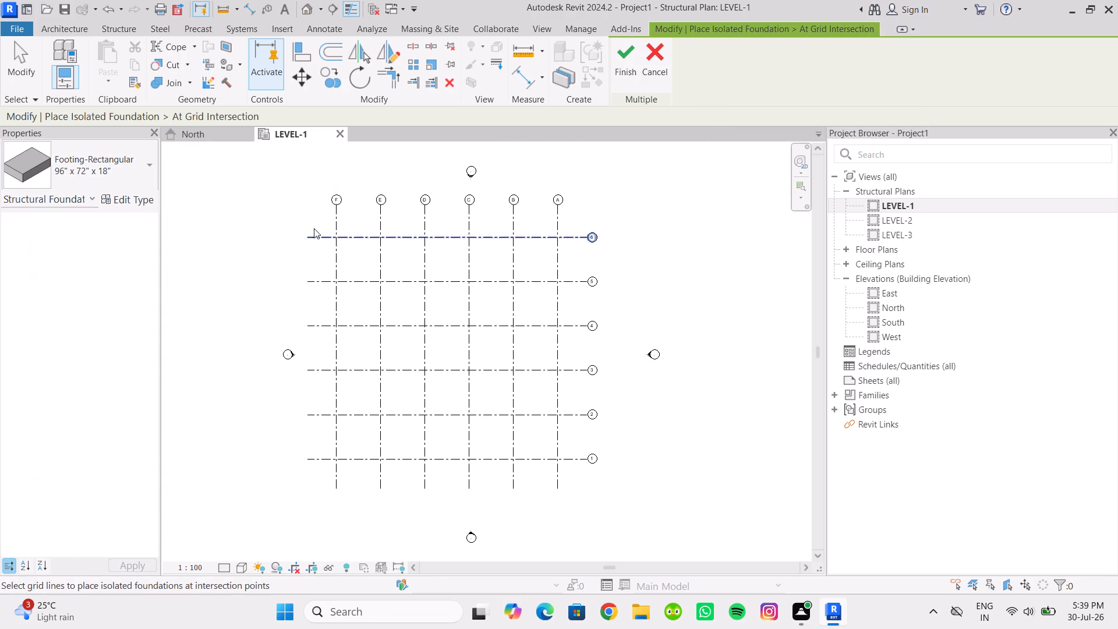
{"action": "left_click_drag", "start_coordinate": [310, 209], "coordinate": [599, 504]}
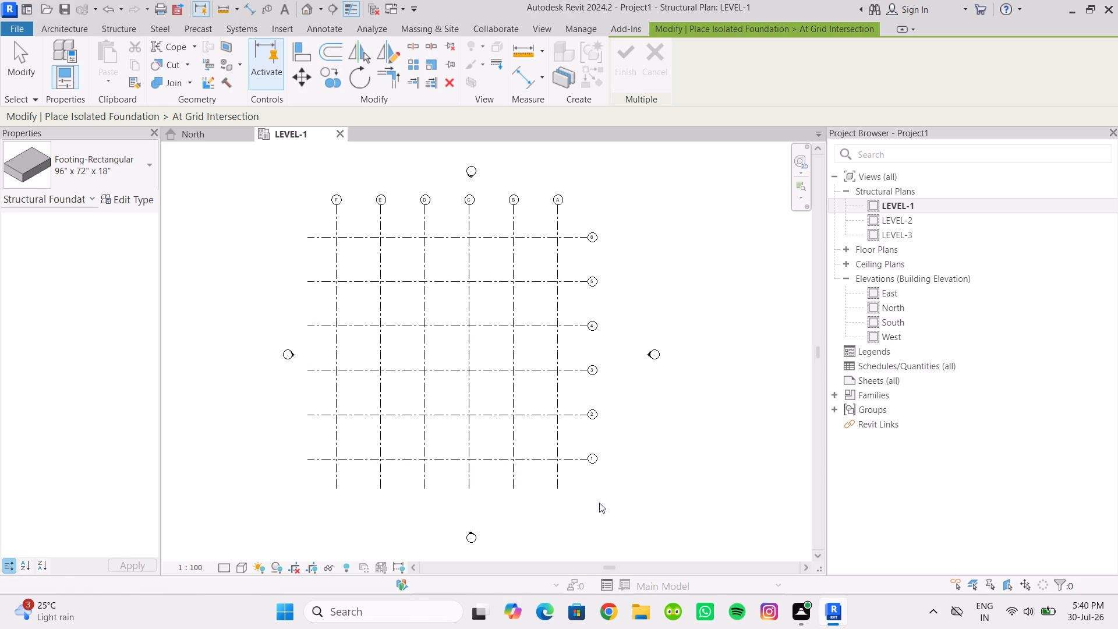
{"action": "left_click_drag", "start_coordinate": [599, 503], "coordinate": [286, 192]}
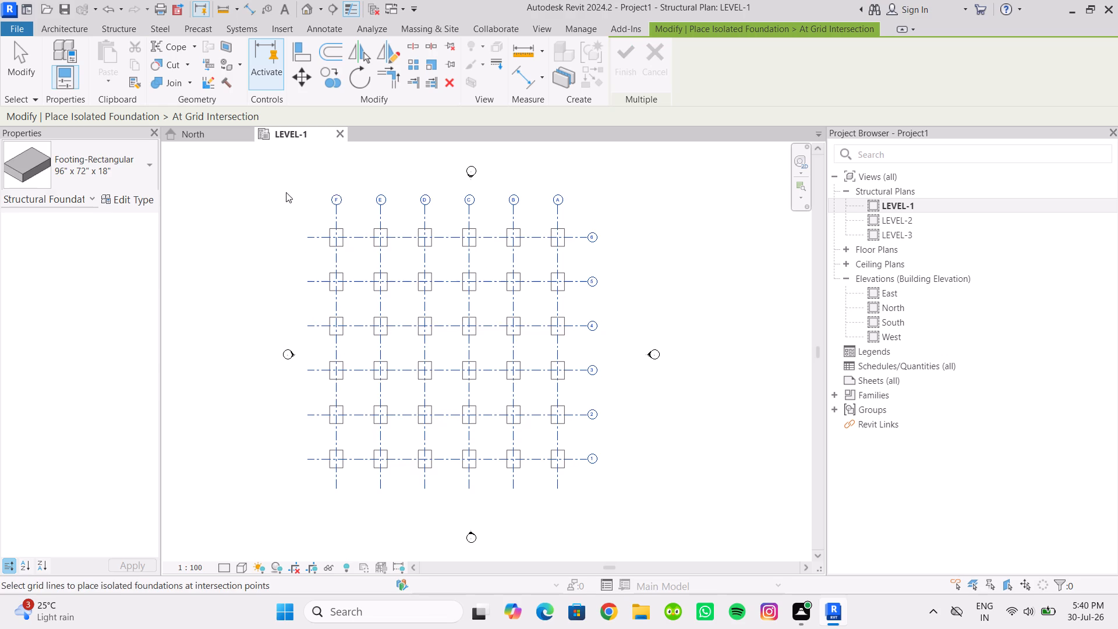
{"action": "left_click", "coordinate": [613, 54]}
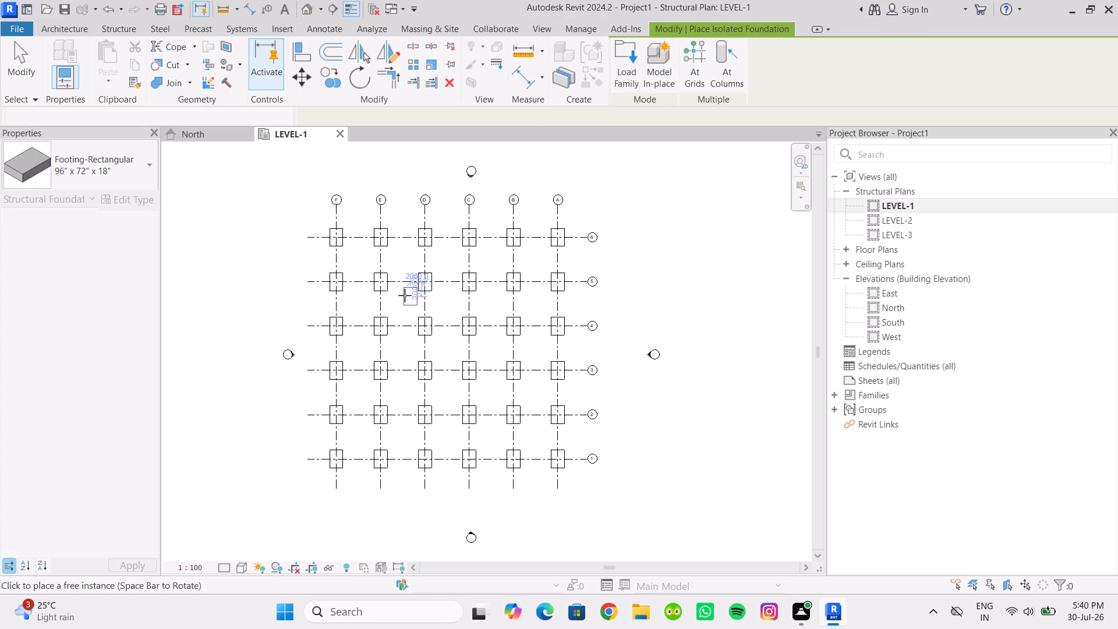
{"action": "key", "text": "Escape"}
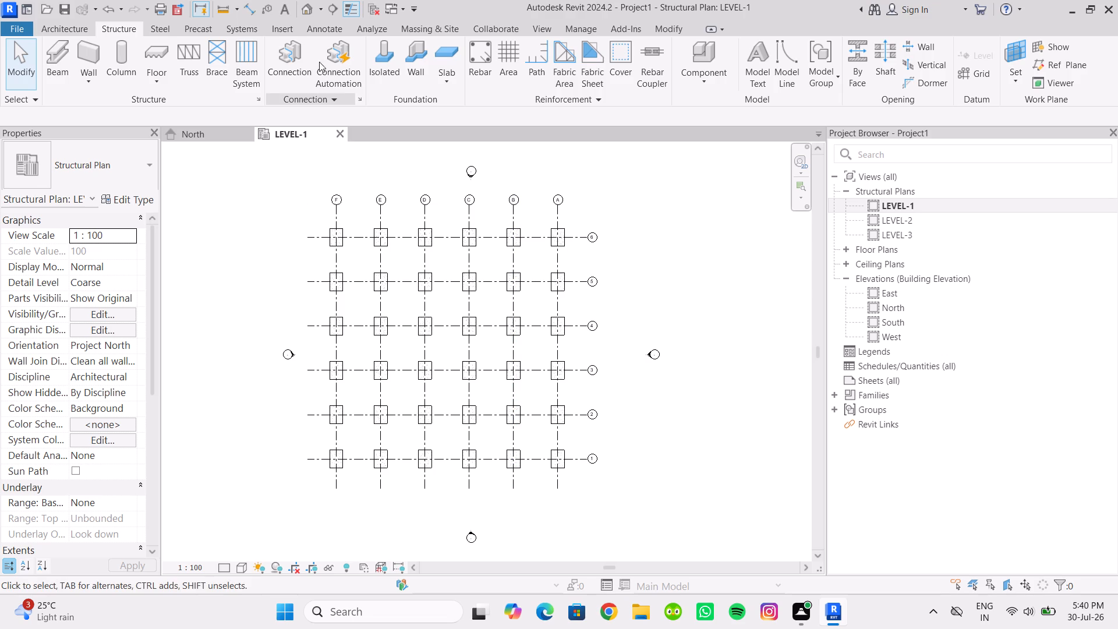
Open the default 3D view and set it to Realistic visual style and Fine detail level.
{"action": "left_click", "coordinate": [307, 13]}
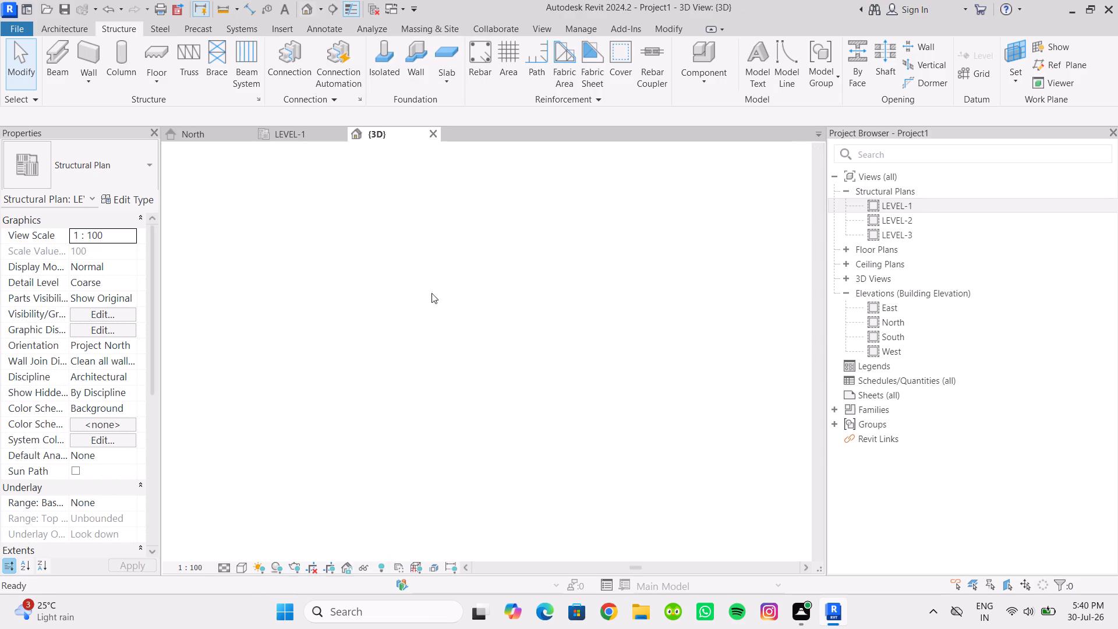
{"action": "scroll", "coordinate": [438, 345], "scroll_direction": "down", "scroll_amount": 2}
{"action": "scroll", "coordinate": [399, 461], "scroll_direction": "up", "scroll_amount": 3}
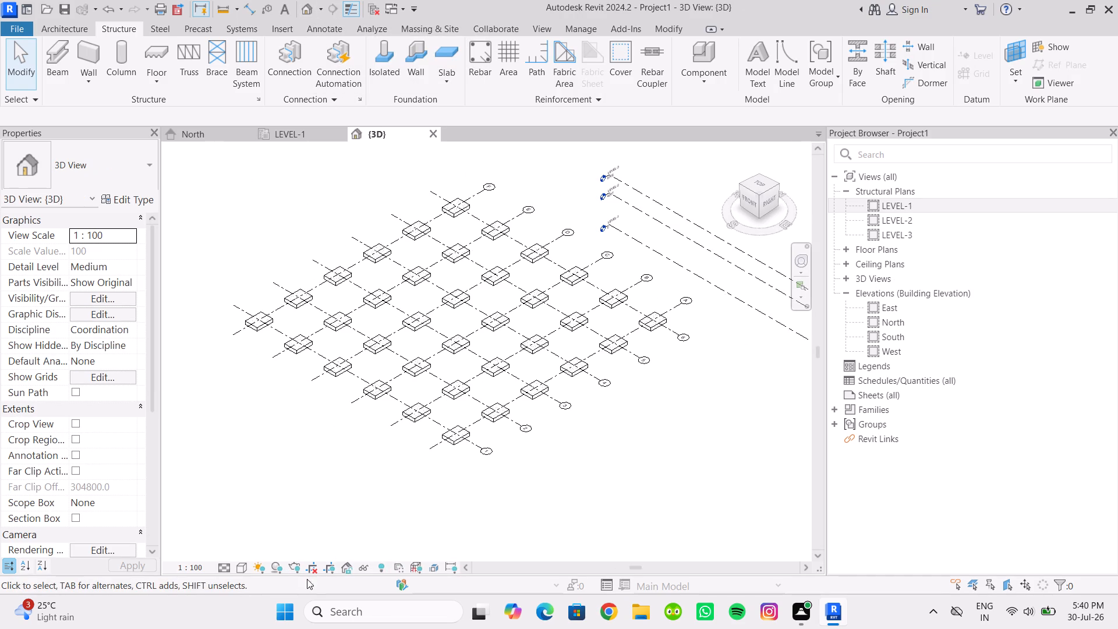
{"action": "left_click", "coordinate": [238, 566]}
{"action": "left_click", "coordinate": [257, 549]}
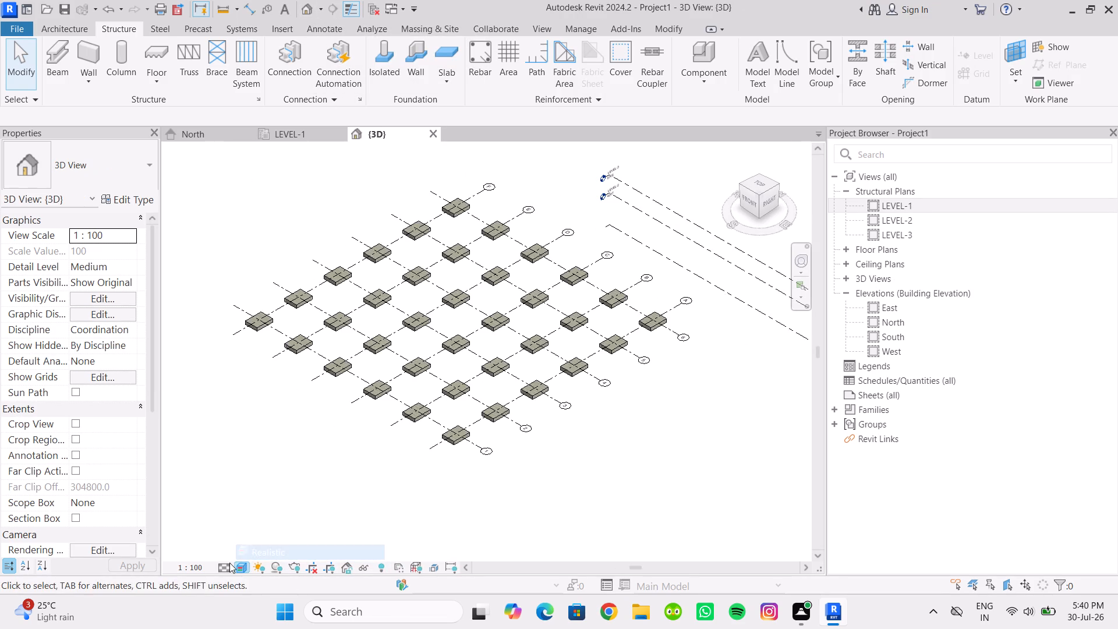
{"action": "left_click", "coordinate": [226, 563]}
{"action": "left_click", "coordinate": [235, 552]}
{"action": "scroll", "coordinate": [295, 450], "scroll_direction": "up", "scroll_amount": 1}
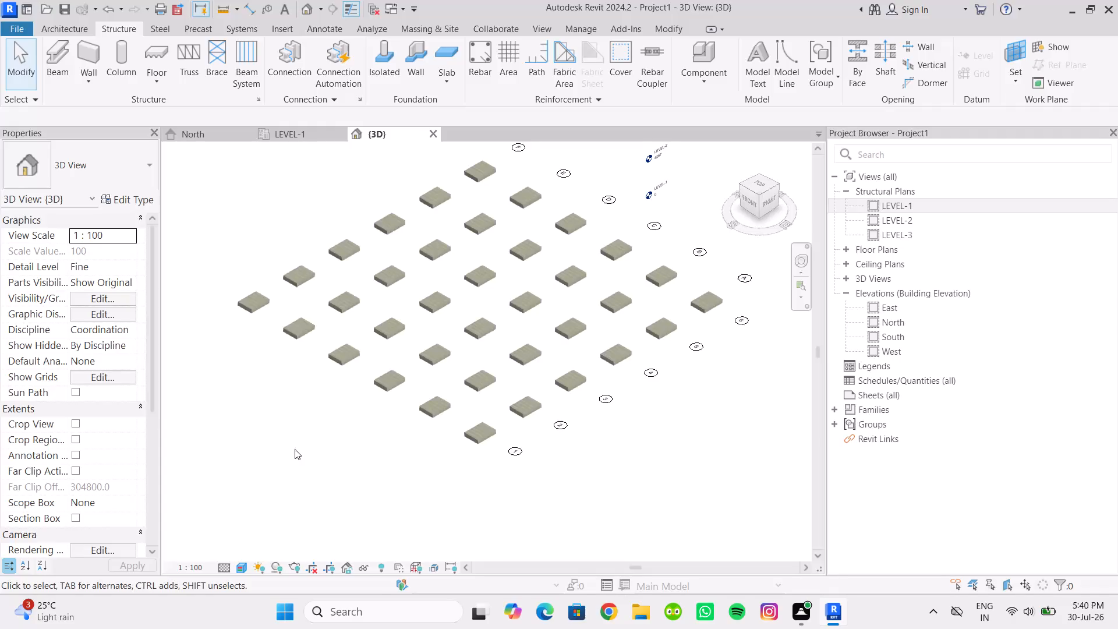
{"action": "middle_click_drag", "start_coordinate": [291, 455], "coordinate": [276, 506]}
{"action": "middle_click_drag", "start_coordinate": [311, 467], "coordinate": [297, 446]}
{"action": "scroll", "coordinate": [307, 429], "scroll_direction": "down", "scroll_amount": 1}
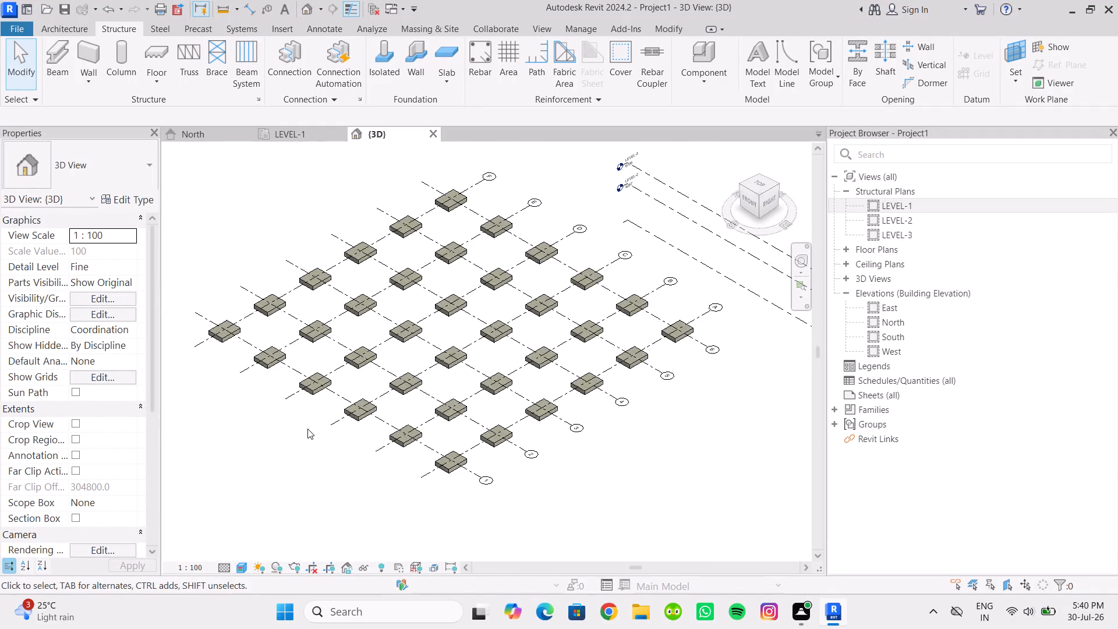
{"action": "scroll", "coordinate": [307, 429], "scroll_direction": "down", "scroll_amount": 1}
Place vertical UC305x305x97 structural columns at every intersection of grids 1–6 and A–F in the LEVEL-1 plan.
{"action": "left_click", "coordinate": [274, 135]}
{"action": "scroll", "coordinate": [325, 271], "scroll_direction": "down", "scroll_amount": 2}
{"action": "middle_click_drag", "start_coordinate": [325, 271], "coordinate": [304, 275]}
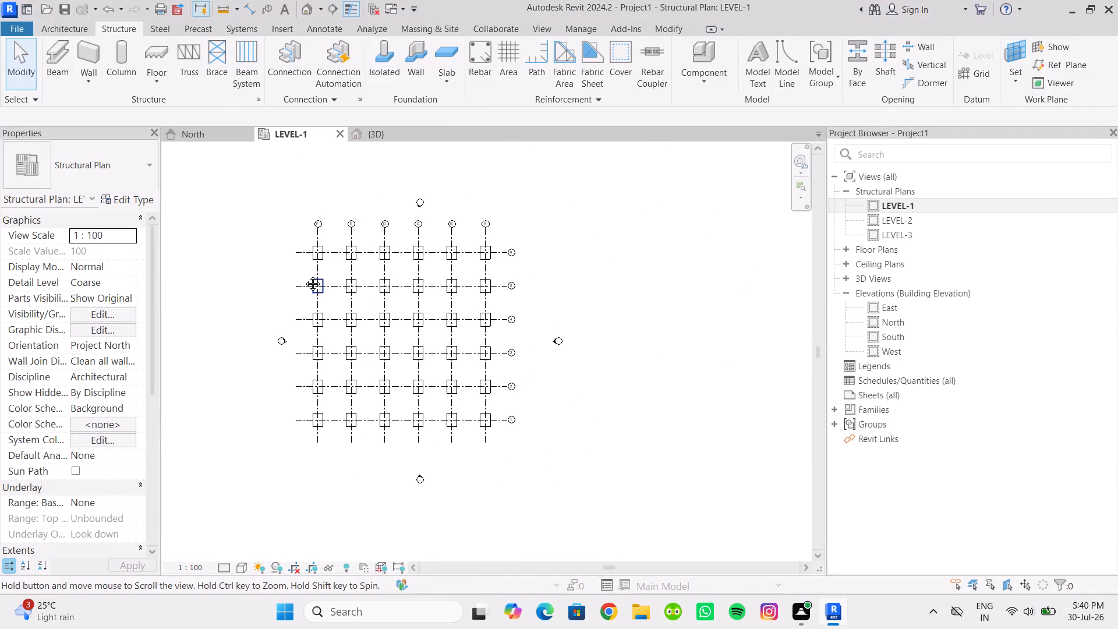
{"action": "middle_click_drag", "start_coordinate": [304, 275], "coordinate": [302, 273]}
{"action": "scroll", "coordinate": [265, 248], "scroll_direction": "up", "scroll_amount": 1}
{"action": "middle_click_drag", "start_coordinate": [265, 248], "coordinate": [252, 246]}
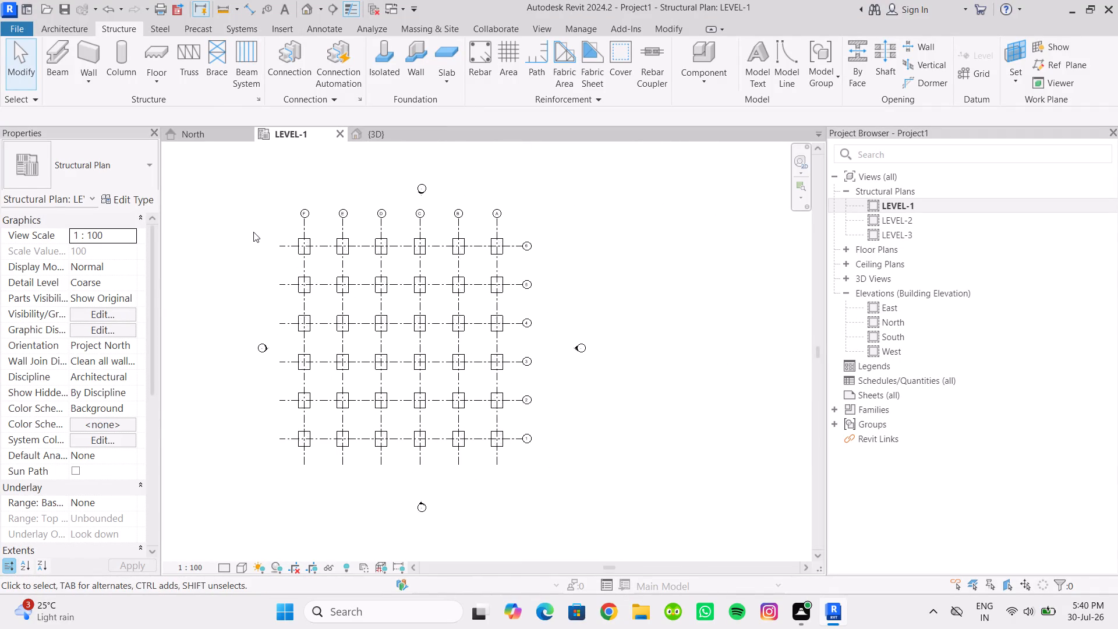
{"action": "middle_click_drag", "start_coordinate": [232, 214], "coordinate": [302, 228]}
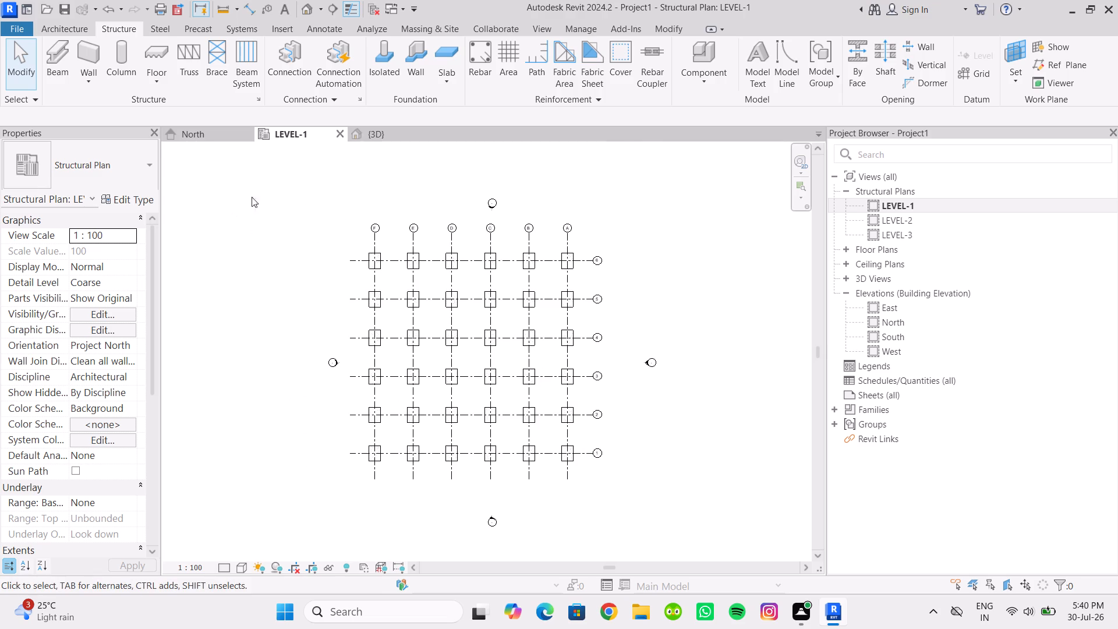
{"action": "left_click", "coordinate": [132, 54]}
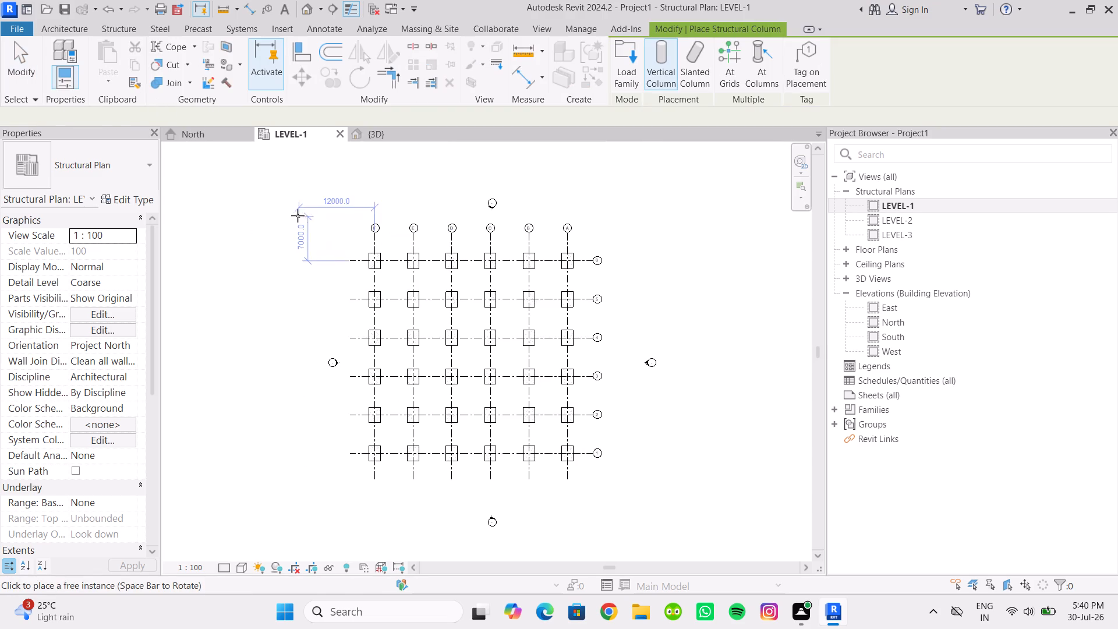
{"action": "middle_click_drag", "start_coordinate": [274, 211], "coordinate": [253, 194]}
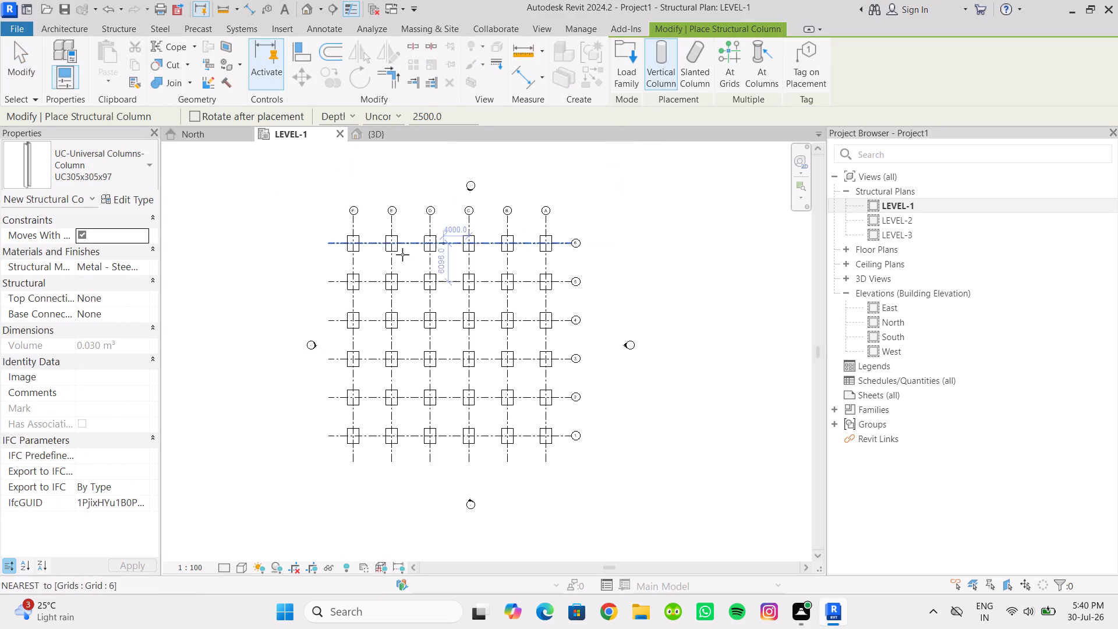
{"action": "left_click", "coordinate": [129, 172]}
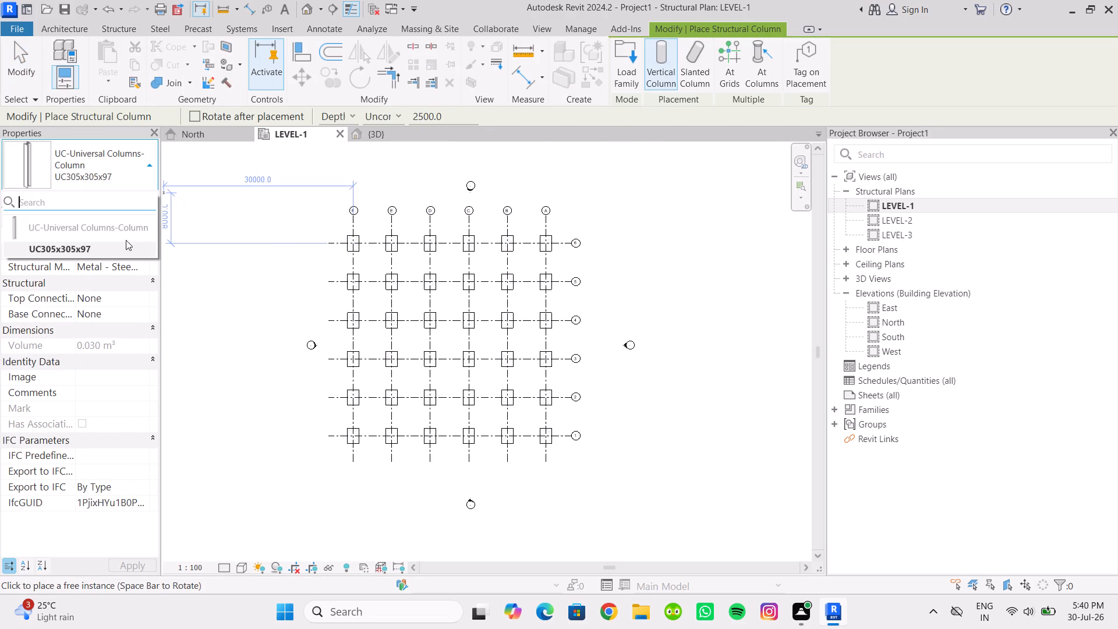
{"action": "left_click", "coordinate": [77, 251]}
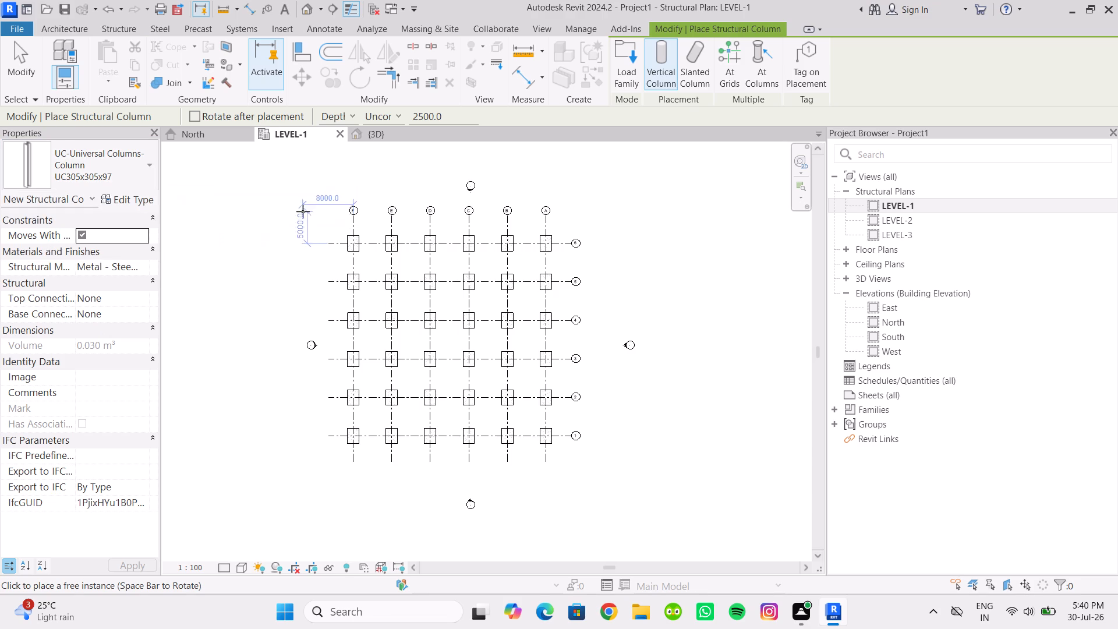
{"action": "left_click", "coordinate": [123, 161]}
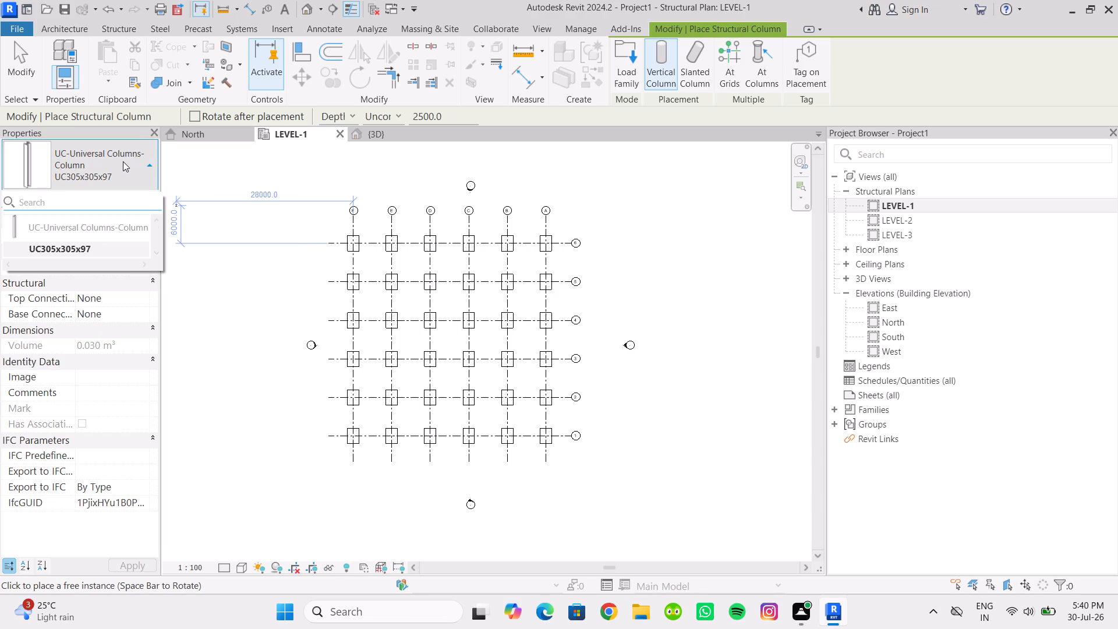
{"action": "left_click", "coordinate": [123, 161]}
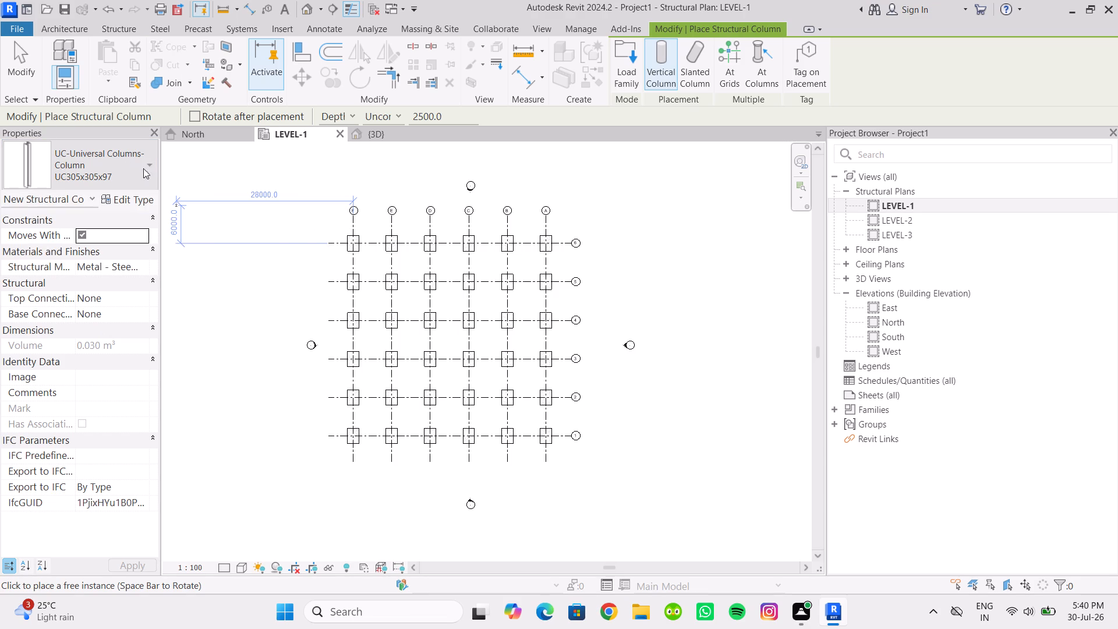
{"action": "left_click", "coordinate": [731, 59]}
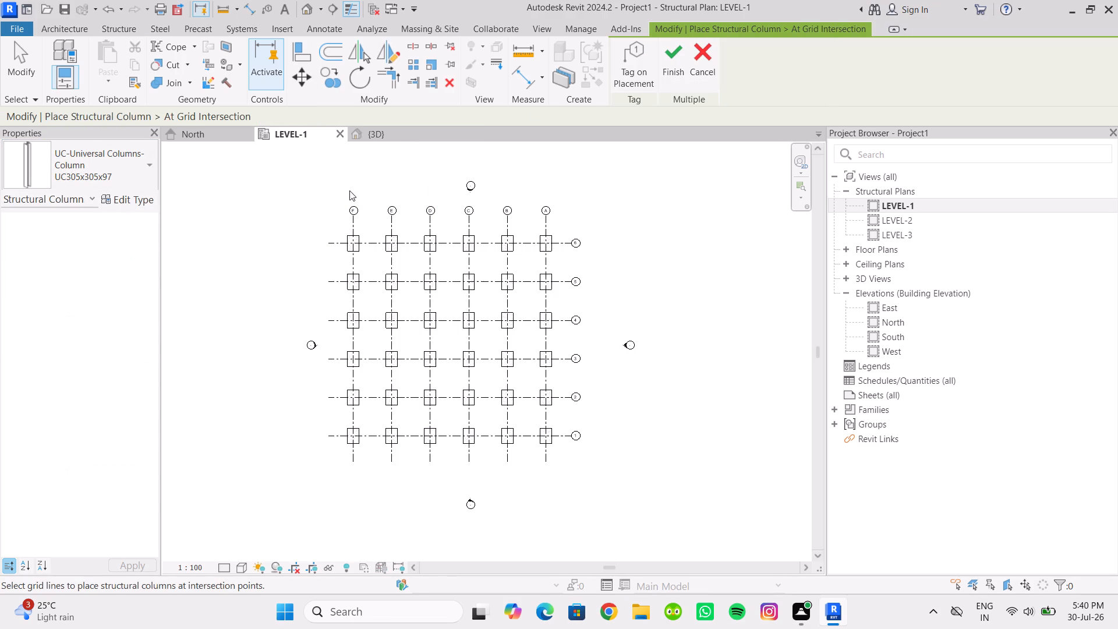
{"action": "left_click_drag", "start_coordinate": [577, 482], "coordinate": [316, 171]}
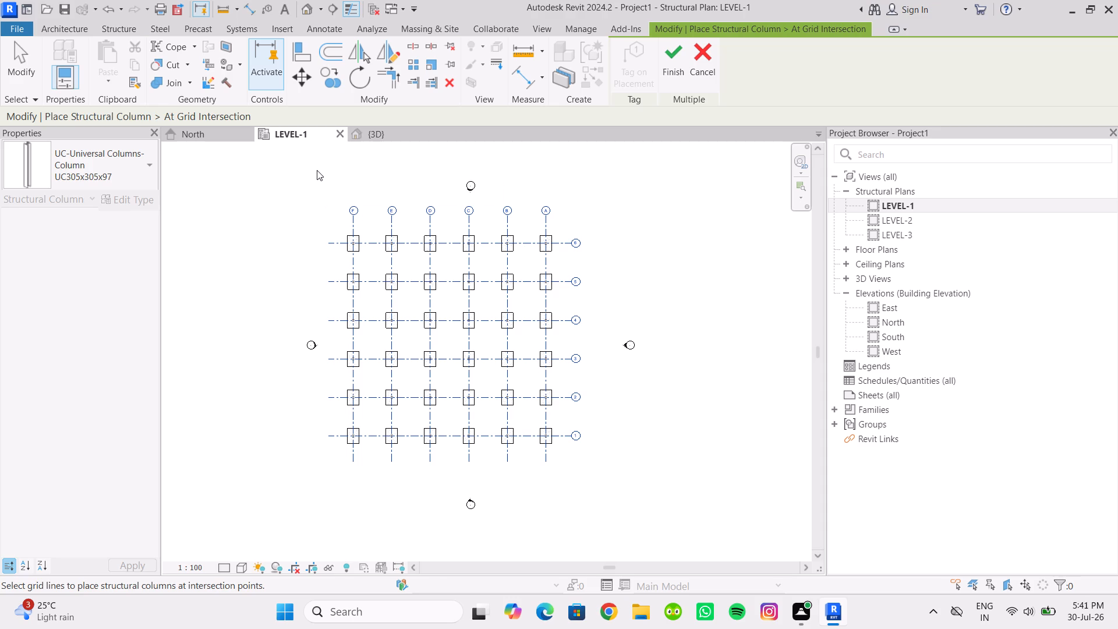
{"action": "scroll", "coordinate": [441, 243], "scroll_direction": "up", "scroll_amount": 19}
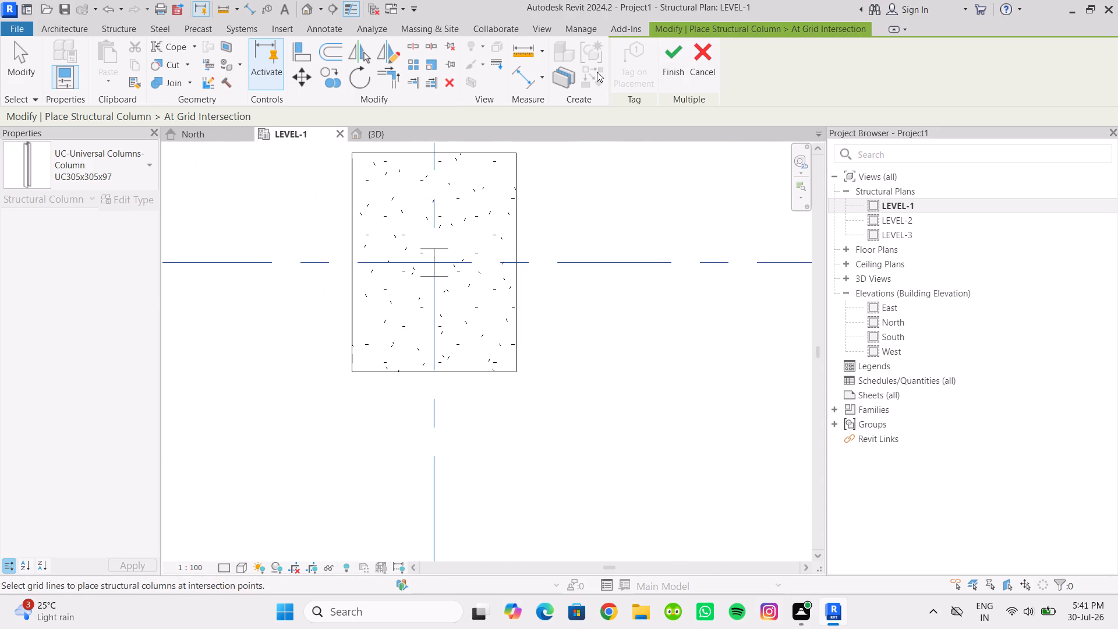
{"action": "left_click", "coordinate": [661, 56]}
Set the structural column placement option to Height and end the column command.
{"action": "scroll", "coordinate": [590, 354], "scroll_direction": "down", "scroll_amount": 3}
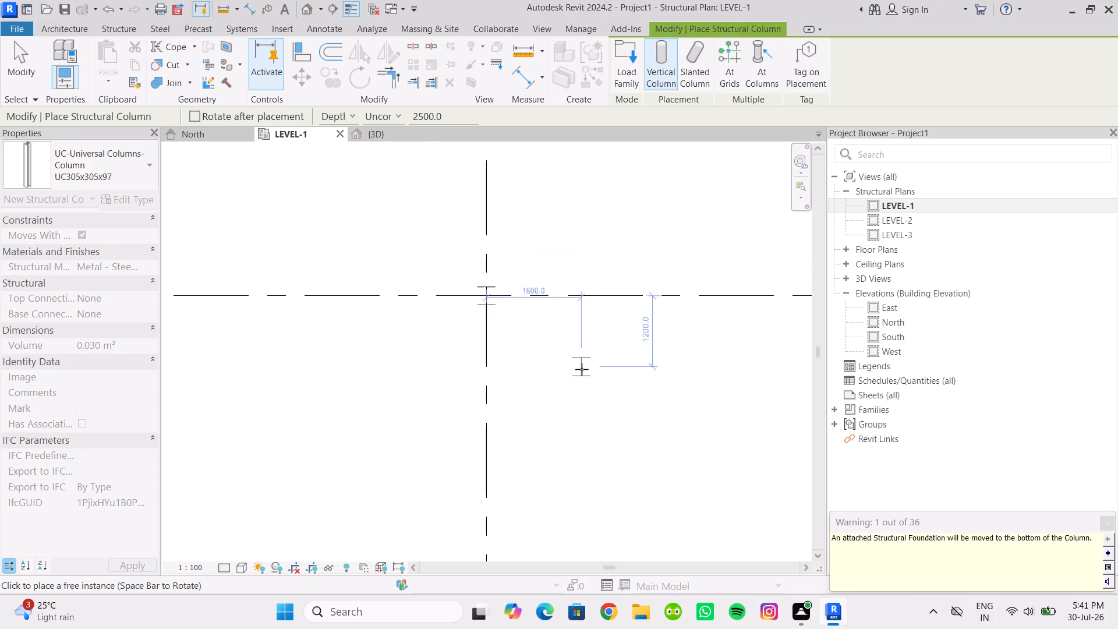
{"action": "scroll", "coordinate": [546, 387], "scroll_direction": "down", "scroll_amount": 1}
{"action": "left_click", "coordinate": [352, 115]}
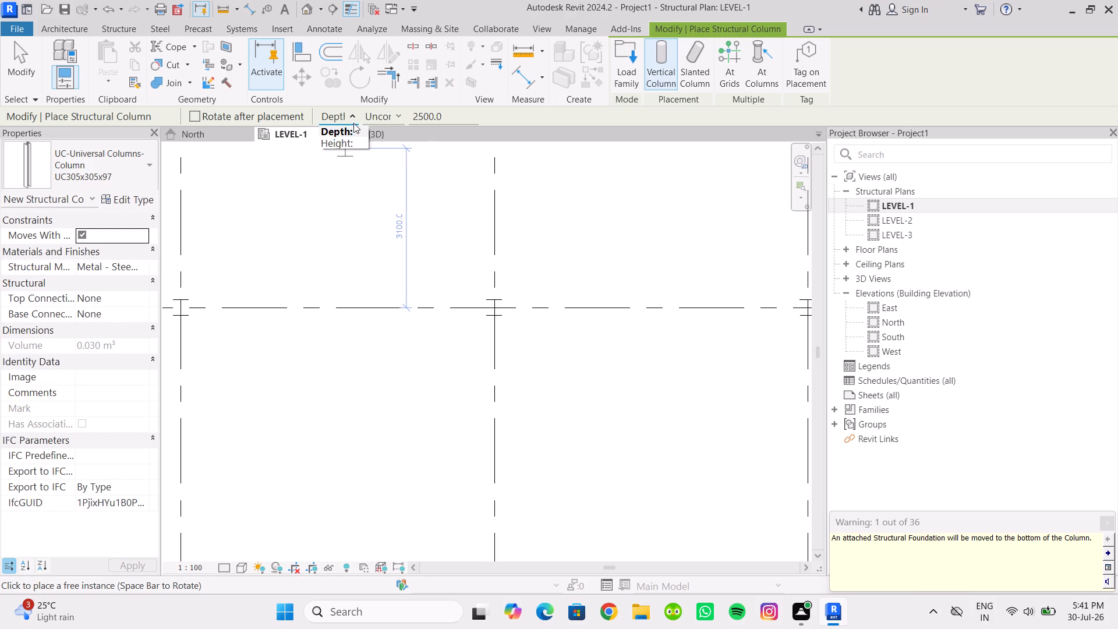
{"action": "left_click", "coordinate": [353, 147]}
{"action": "key", "text": "Escape"}
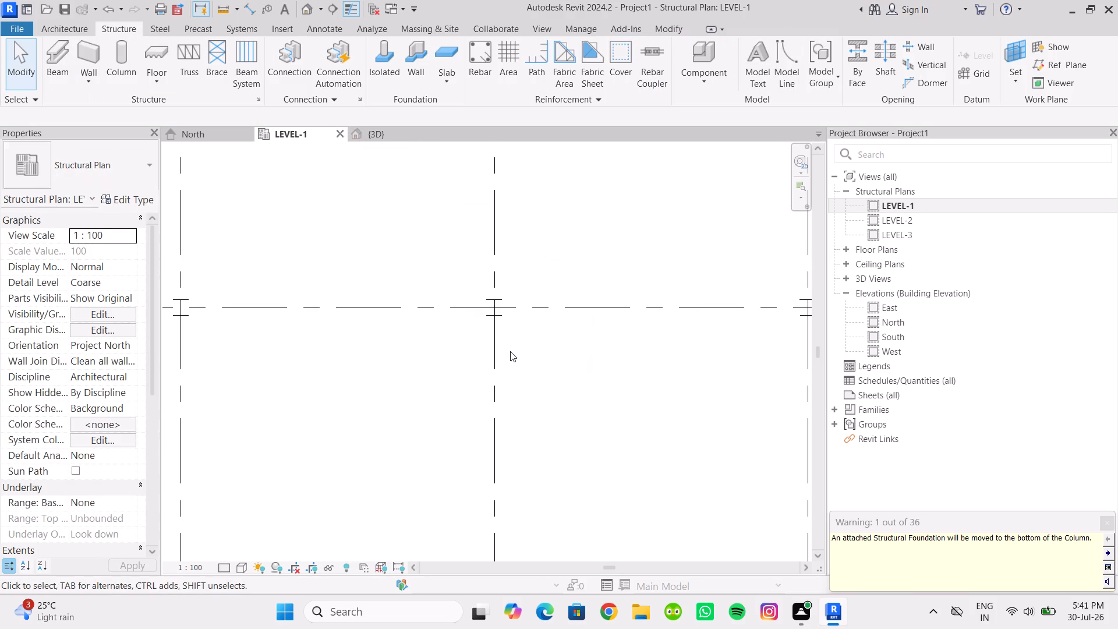
Examine the placed columns and their footings in the 3D view.
{"action": "scroll", "coordinate": [509, 352], "scroll_direction": "down", "scroll_amount": 4}
{"action": "left_click", "coordinate": [366, 134]}
{"action": "scroll", "coordinate": [460, 324], "scroll_direction": "down", "scroll_amount": 2}
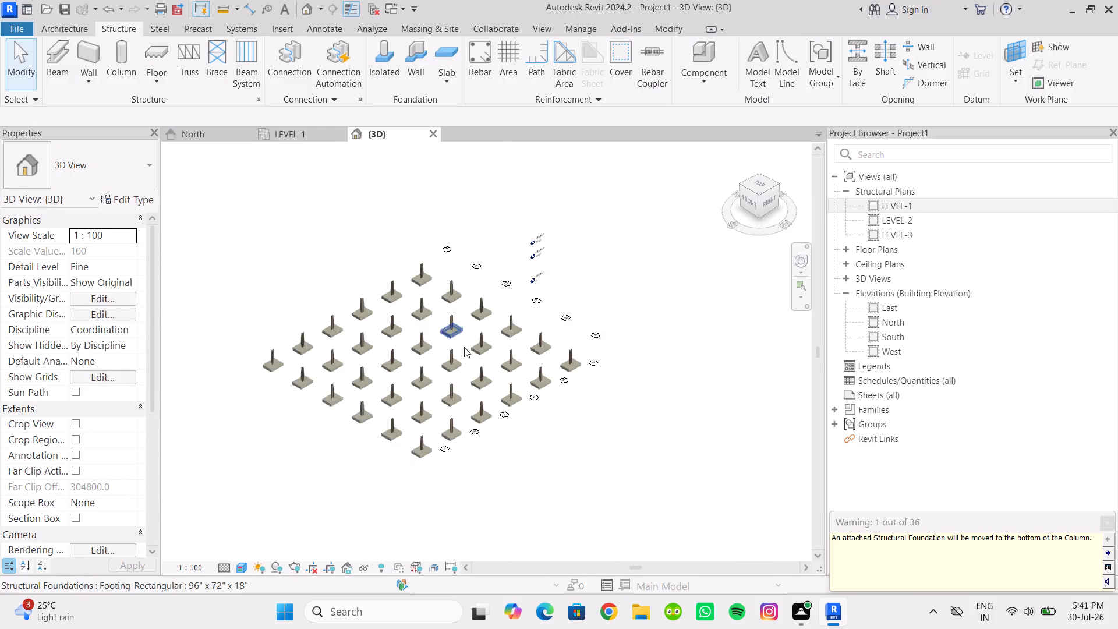
{"action": "scroll", "coordinate": [399, 432], "scroll_direction": "up", "scroll_amount": 12}
{"action": "scroll", "coordinate": [422, 454], "scroll_direction": "down", "scroll_amount": 4}
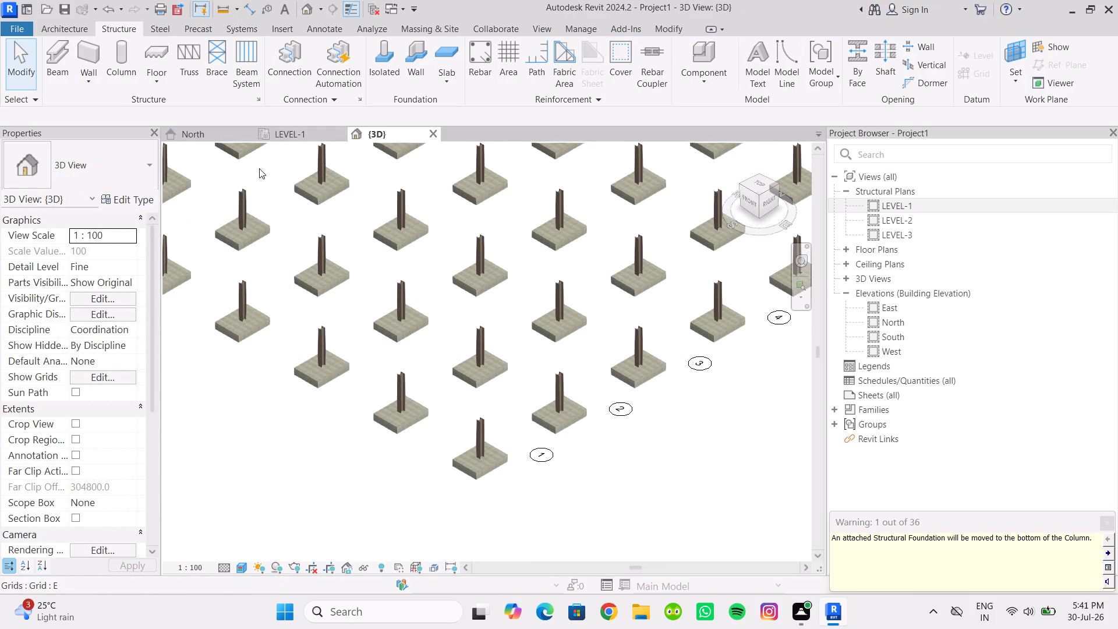
Open the North elevation view of the footings, columns and level lines.
{"action": "left_click", "coordinate": [204, 134]}
{"action": "scroll", "coordinate": [465, 453], "scroll_direction": "down", "scroll_amount": 2}
{"action": "middle_click_drag", "start_coordinate": [469, 461], "coordinate": [360, 427]}
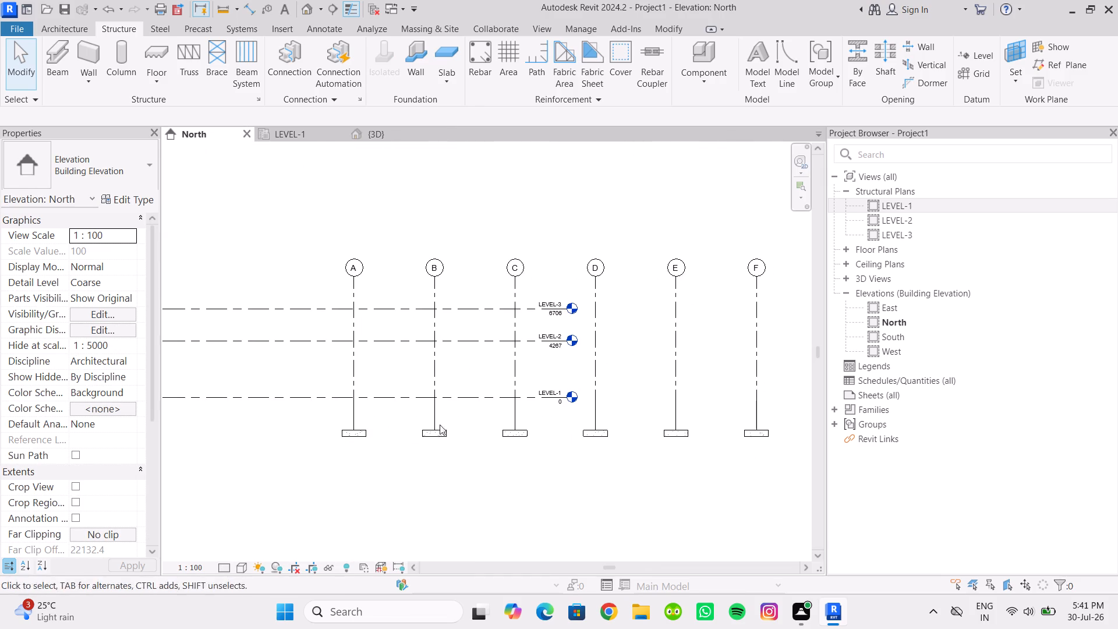
{"action": "scroll", "coordinate": [505, 433], "scroll_direction": "down", "scroll_amount": 1}
{"action": "scroll", "coordinate": [505, 457], "scroll_direction": "up", "scroll_amount": 1}
{"action": "middle_click_drag", "start_coordinate": [505, 457], "coordinate": [523, 457]}
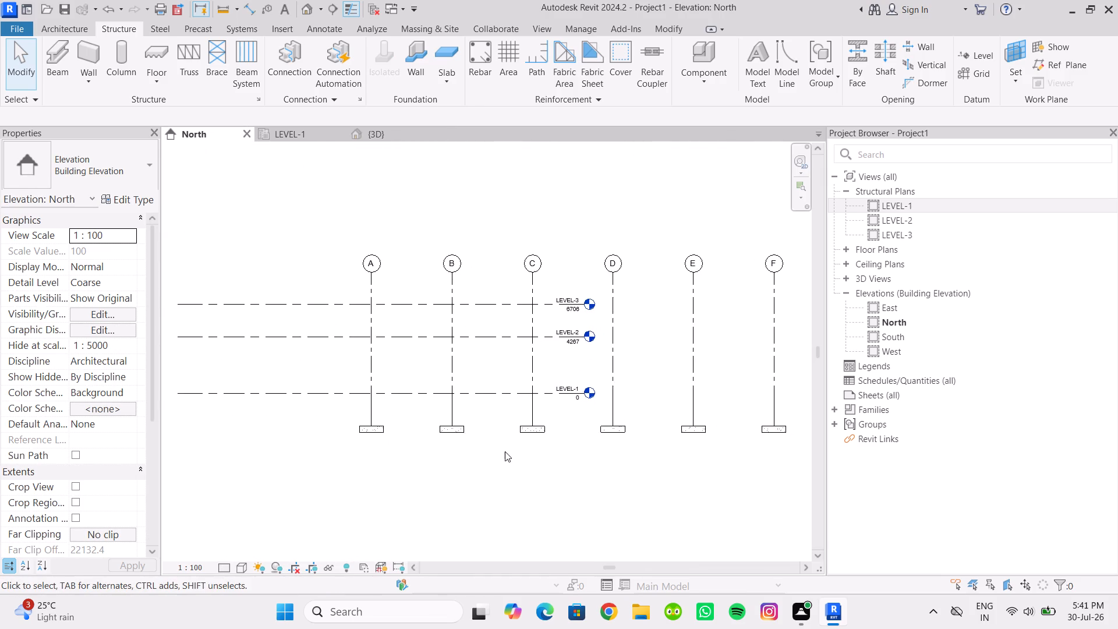
{"action": "scroll", "coordinate": [490, 448], "scroll_direction": "down", "scroll_amount": 5}
{"action": "scroll", "coordinate": [535, 418], "scroll_direction": "up", "scroll_amount": 4}
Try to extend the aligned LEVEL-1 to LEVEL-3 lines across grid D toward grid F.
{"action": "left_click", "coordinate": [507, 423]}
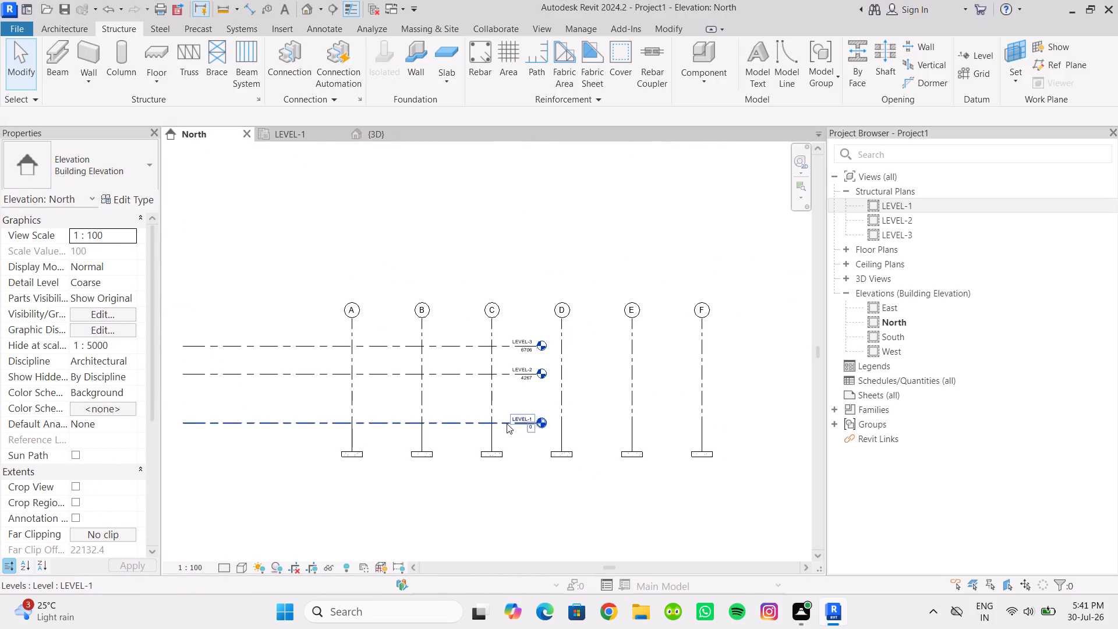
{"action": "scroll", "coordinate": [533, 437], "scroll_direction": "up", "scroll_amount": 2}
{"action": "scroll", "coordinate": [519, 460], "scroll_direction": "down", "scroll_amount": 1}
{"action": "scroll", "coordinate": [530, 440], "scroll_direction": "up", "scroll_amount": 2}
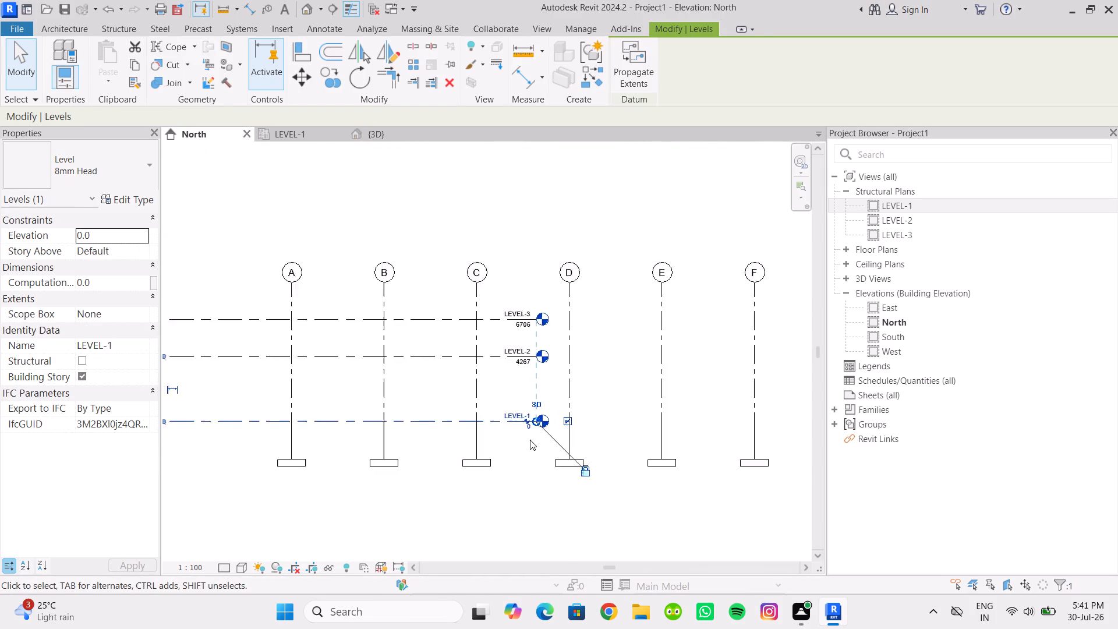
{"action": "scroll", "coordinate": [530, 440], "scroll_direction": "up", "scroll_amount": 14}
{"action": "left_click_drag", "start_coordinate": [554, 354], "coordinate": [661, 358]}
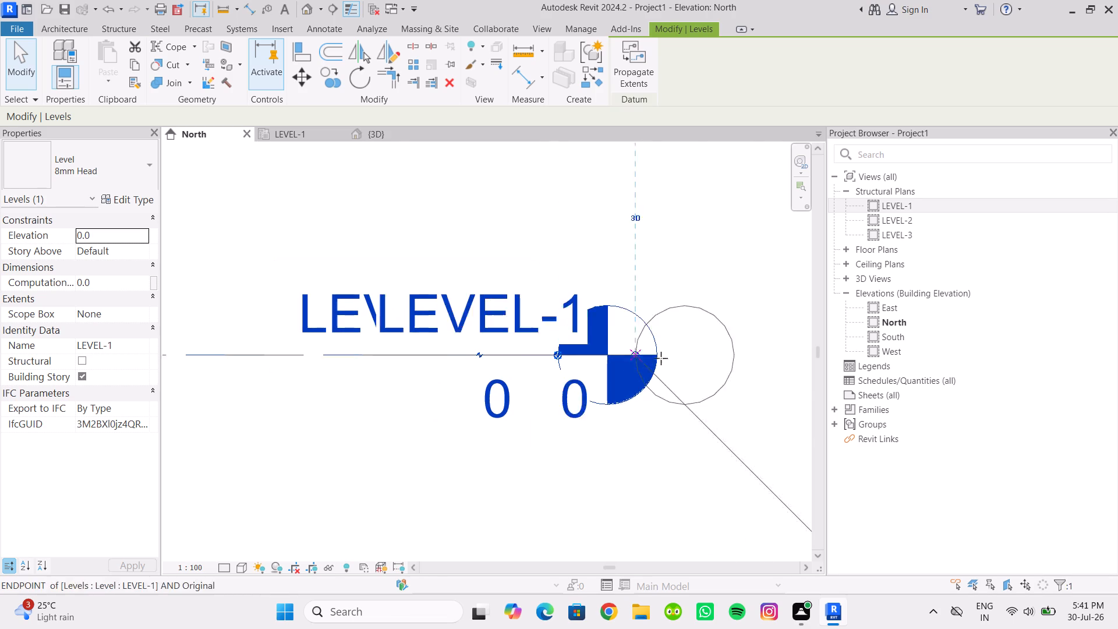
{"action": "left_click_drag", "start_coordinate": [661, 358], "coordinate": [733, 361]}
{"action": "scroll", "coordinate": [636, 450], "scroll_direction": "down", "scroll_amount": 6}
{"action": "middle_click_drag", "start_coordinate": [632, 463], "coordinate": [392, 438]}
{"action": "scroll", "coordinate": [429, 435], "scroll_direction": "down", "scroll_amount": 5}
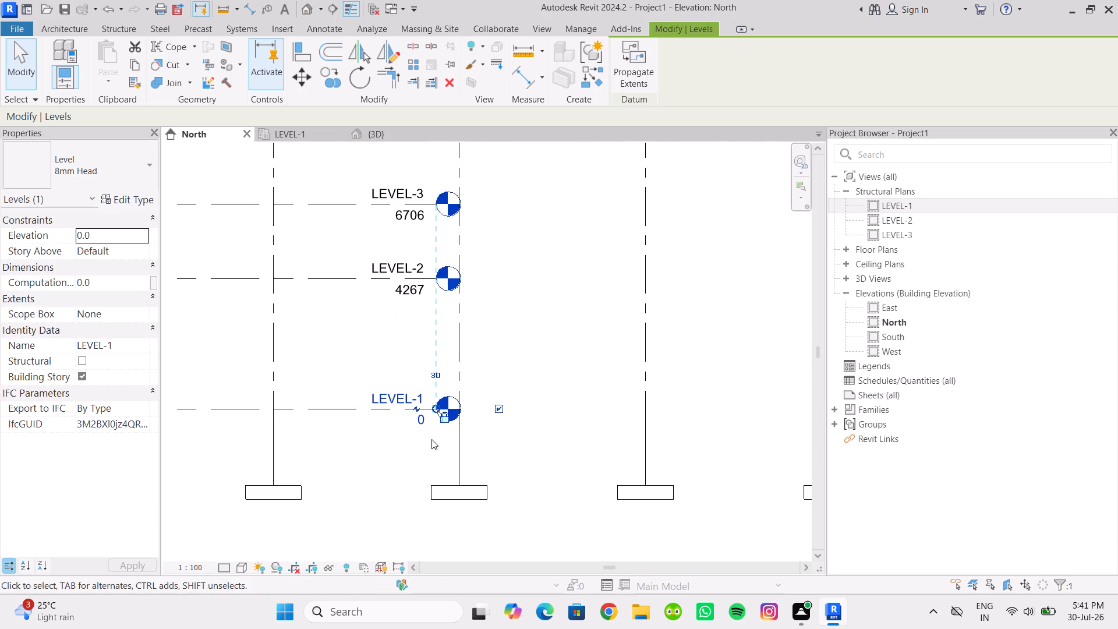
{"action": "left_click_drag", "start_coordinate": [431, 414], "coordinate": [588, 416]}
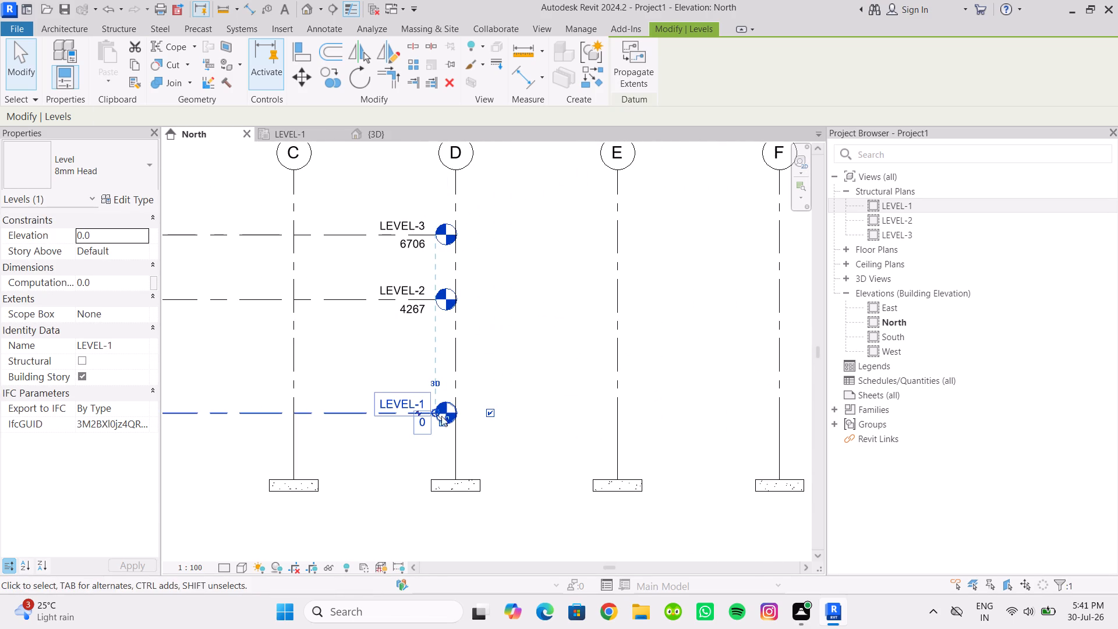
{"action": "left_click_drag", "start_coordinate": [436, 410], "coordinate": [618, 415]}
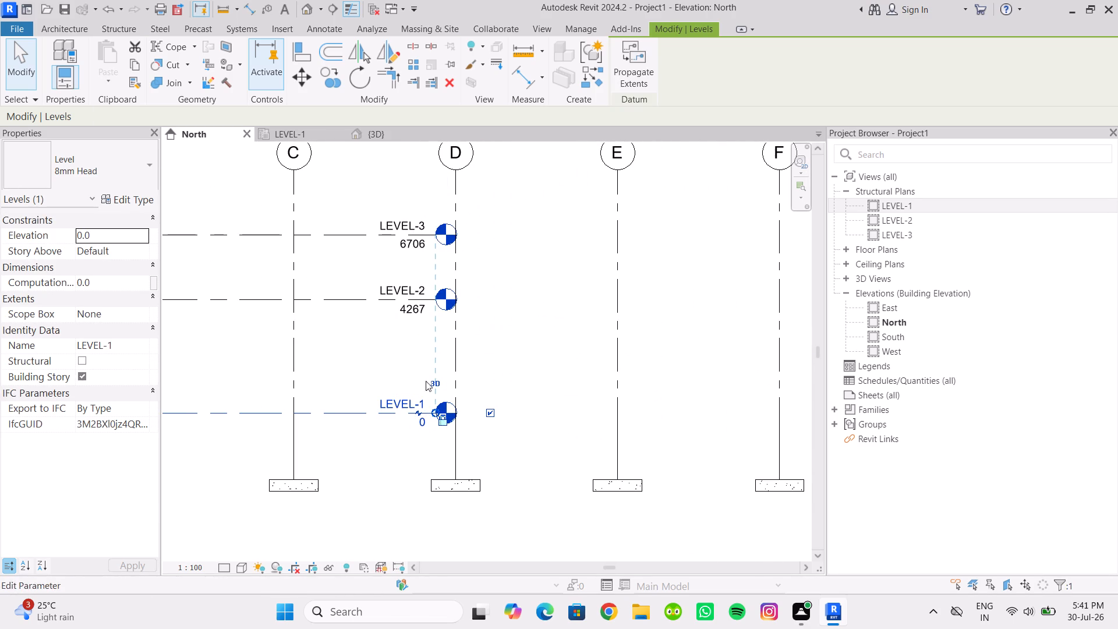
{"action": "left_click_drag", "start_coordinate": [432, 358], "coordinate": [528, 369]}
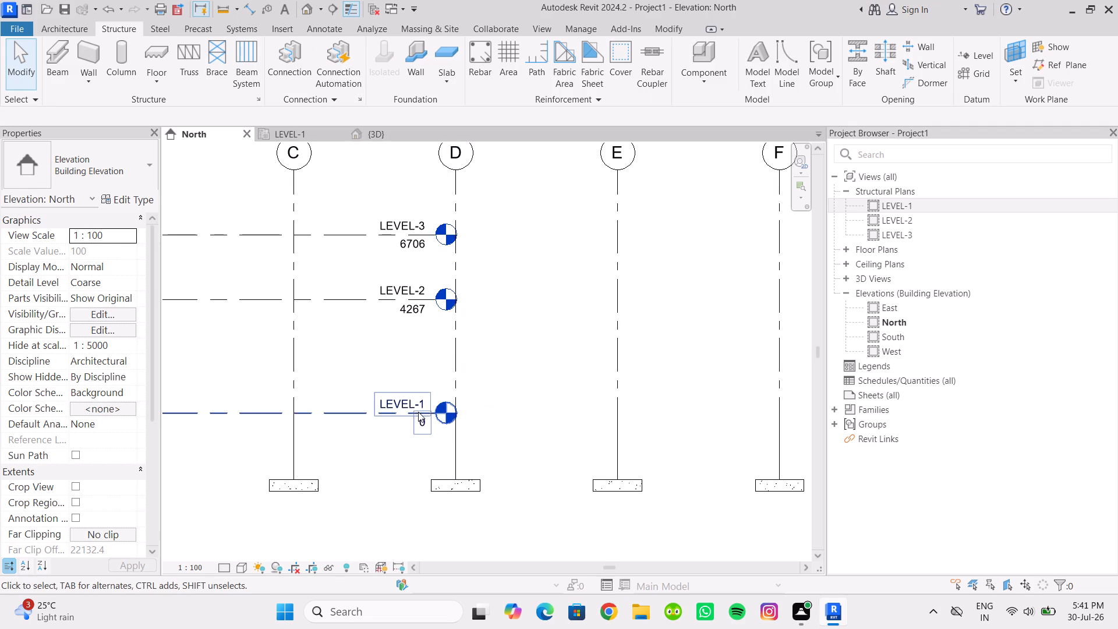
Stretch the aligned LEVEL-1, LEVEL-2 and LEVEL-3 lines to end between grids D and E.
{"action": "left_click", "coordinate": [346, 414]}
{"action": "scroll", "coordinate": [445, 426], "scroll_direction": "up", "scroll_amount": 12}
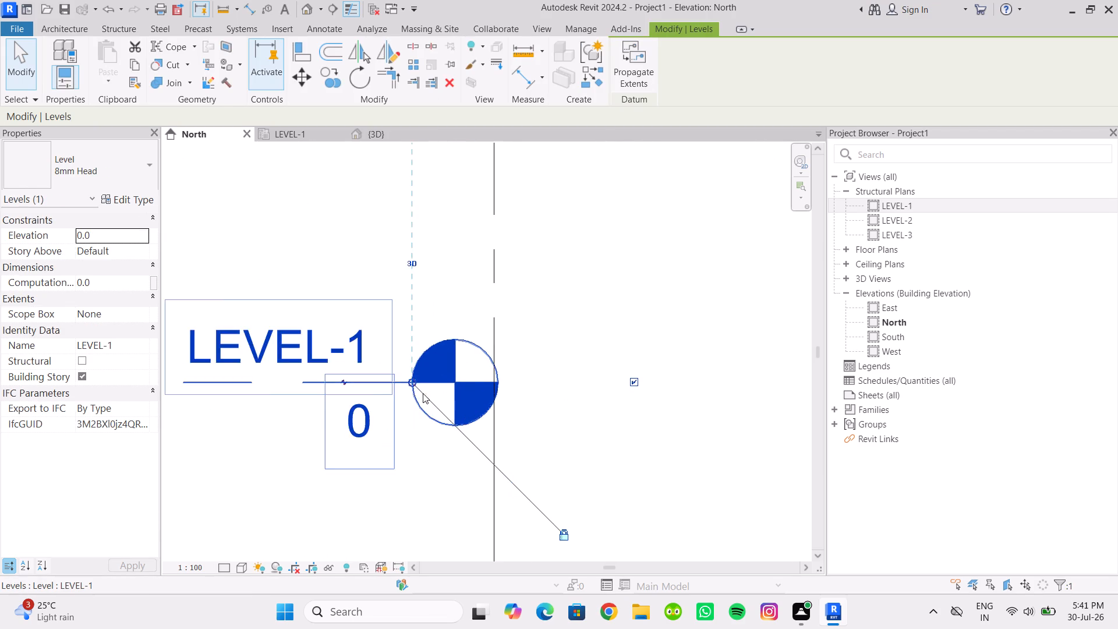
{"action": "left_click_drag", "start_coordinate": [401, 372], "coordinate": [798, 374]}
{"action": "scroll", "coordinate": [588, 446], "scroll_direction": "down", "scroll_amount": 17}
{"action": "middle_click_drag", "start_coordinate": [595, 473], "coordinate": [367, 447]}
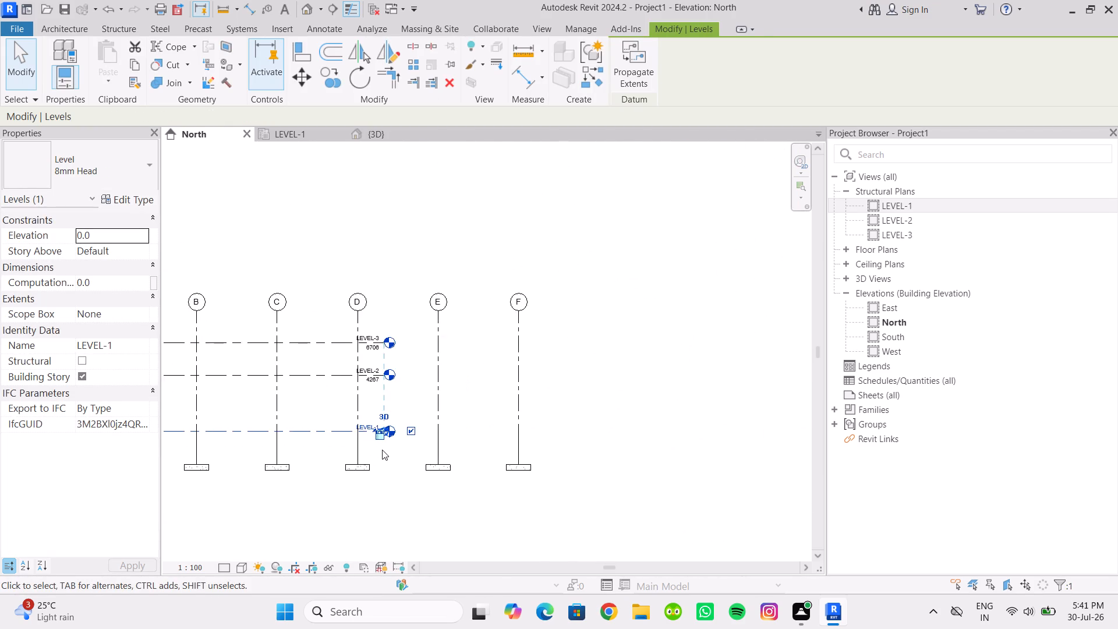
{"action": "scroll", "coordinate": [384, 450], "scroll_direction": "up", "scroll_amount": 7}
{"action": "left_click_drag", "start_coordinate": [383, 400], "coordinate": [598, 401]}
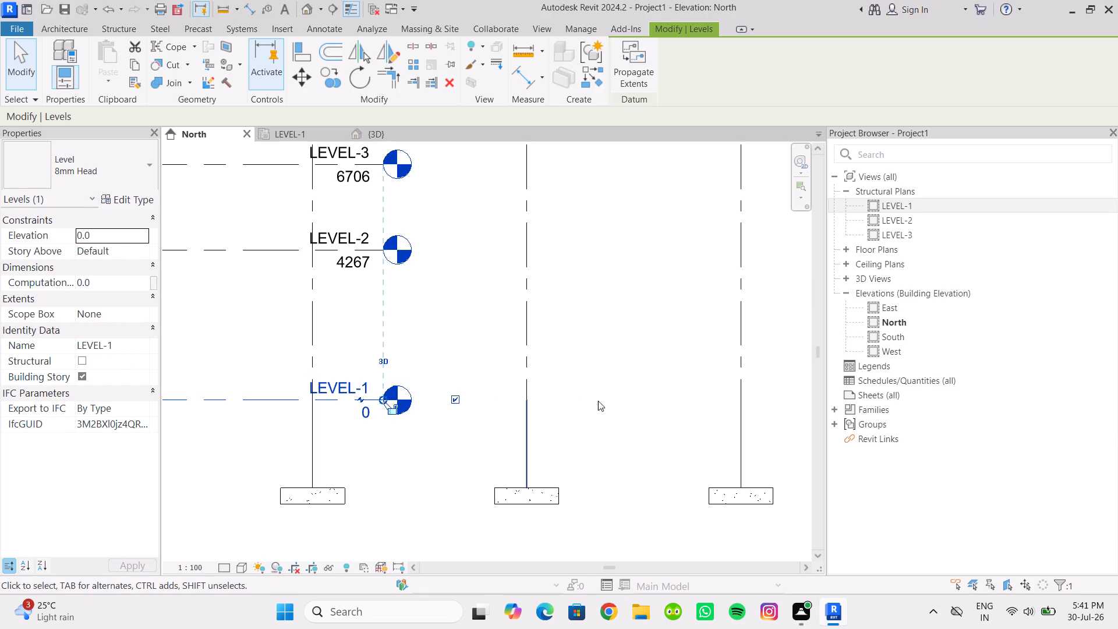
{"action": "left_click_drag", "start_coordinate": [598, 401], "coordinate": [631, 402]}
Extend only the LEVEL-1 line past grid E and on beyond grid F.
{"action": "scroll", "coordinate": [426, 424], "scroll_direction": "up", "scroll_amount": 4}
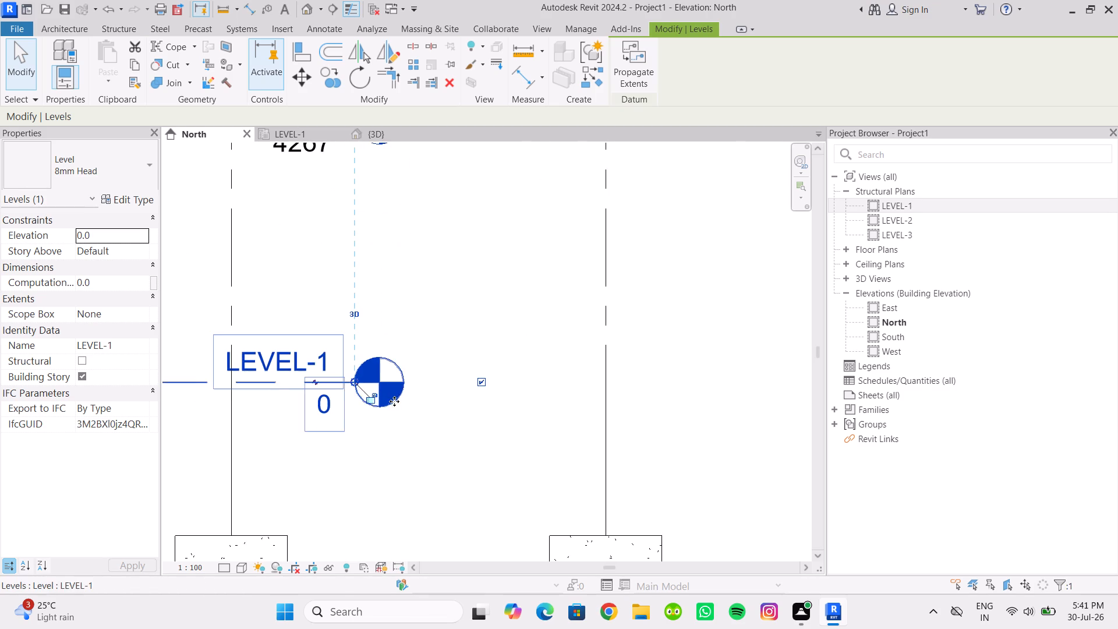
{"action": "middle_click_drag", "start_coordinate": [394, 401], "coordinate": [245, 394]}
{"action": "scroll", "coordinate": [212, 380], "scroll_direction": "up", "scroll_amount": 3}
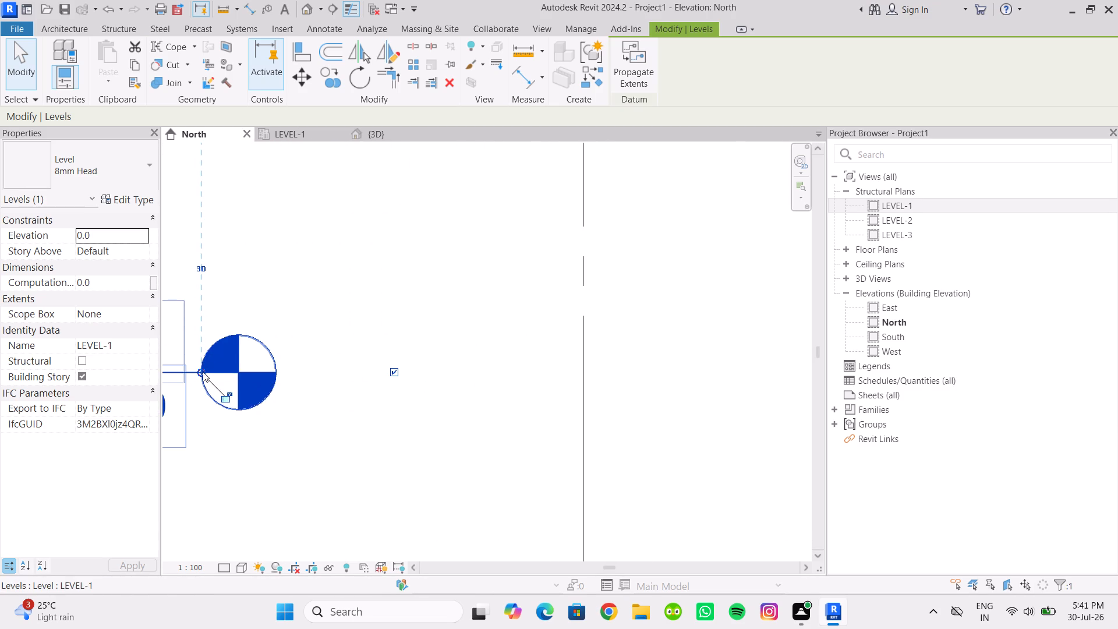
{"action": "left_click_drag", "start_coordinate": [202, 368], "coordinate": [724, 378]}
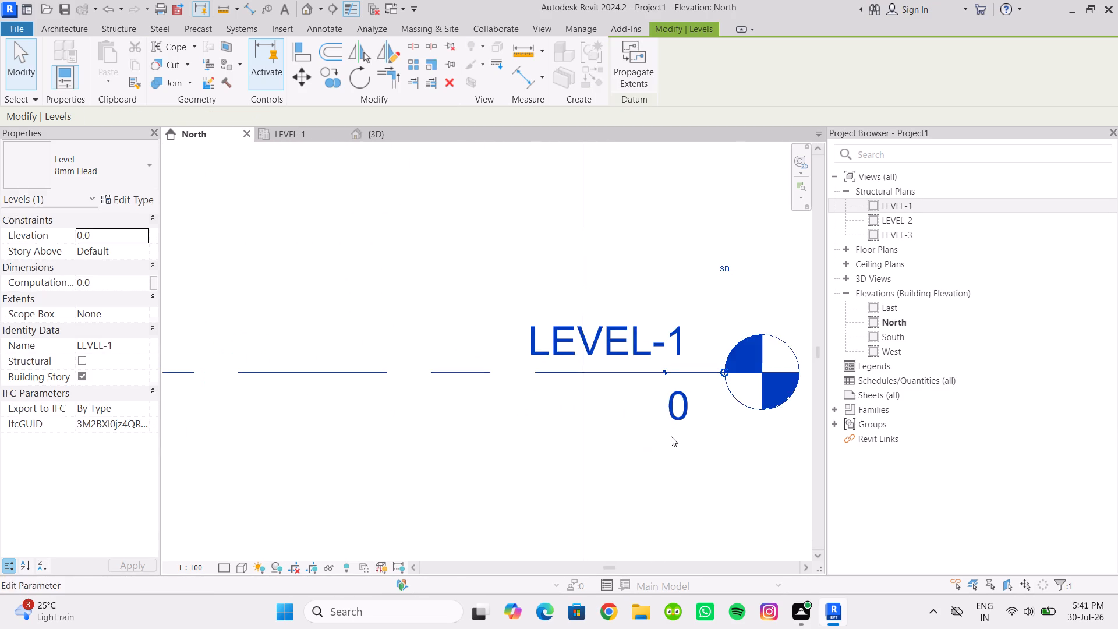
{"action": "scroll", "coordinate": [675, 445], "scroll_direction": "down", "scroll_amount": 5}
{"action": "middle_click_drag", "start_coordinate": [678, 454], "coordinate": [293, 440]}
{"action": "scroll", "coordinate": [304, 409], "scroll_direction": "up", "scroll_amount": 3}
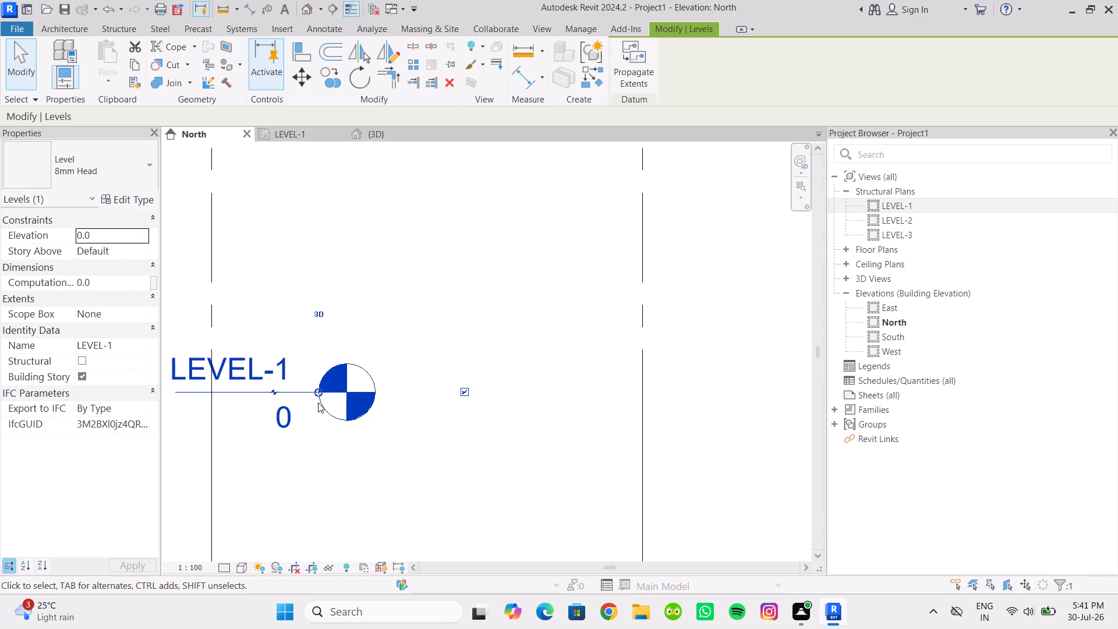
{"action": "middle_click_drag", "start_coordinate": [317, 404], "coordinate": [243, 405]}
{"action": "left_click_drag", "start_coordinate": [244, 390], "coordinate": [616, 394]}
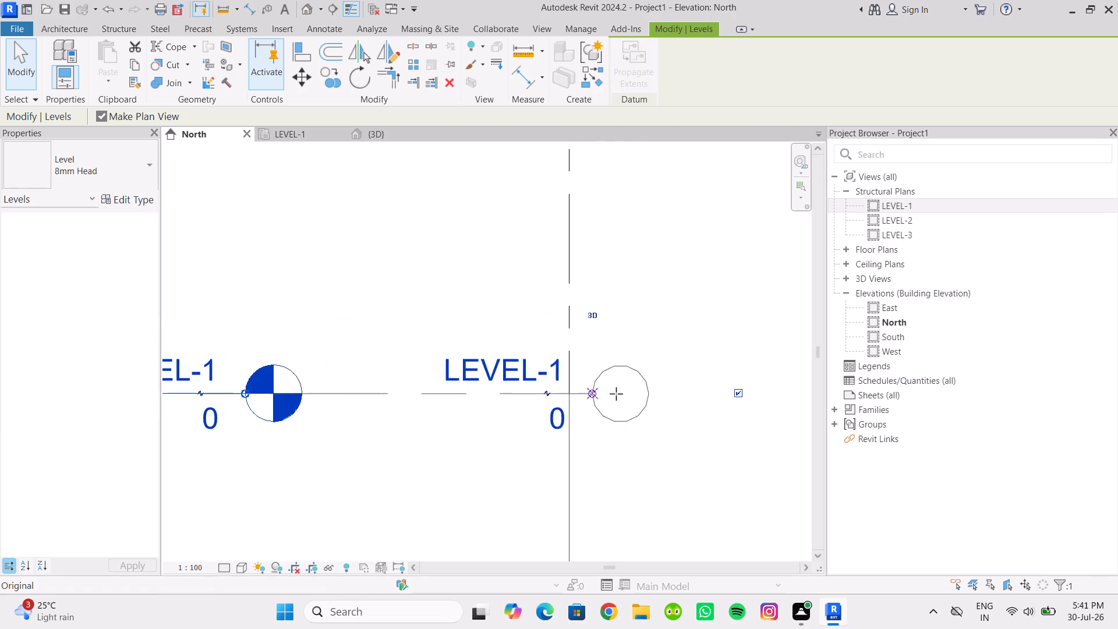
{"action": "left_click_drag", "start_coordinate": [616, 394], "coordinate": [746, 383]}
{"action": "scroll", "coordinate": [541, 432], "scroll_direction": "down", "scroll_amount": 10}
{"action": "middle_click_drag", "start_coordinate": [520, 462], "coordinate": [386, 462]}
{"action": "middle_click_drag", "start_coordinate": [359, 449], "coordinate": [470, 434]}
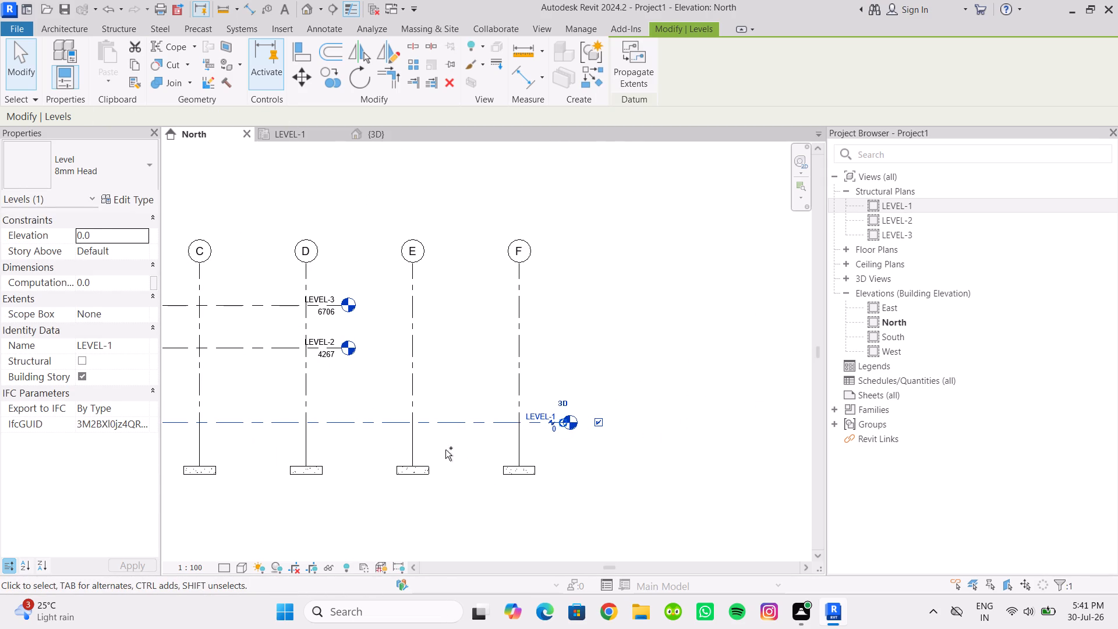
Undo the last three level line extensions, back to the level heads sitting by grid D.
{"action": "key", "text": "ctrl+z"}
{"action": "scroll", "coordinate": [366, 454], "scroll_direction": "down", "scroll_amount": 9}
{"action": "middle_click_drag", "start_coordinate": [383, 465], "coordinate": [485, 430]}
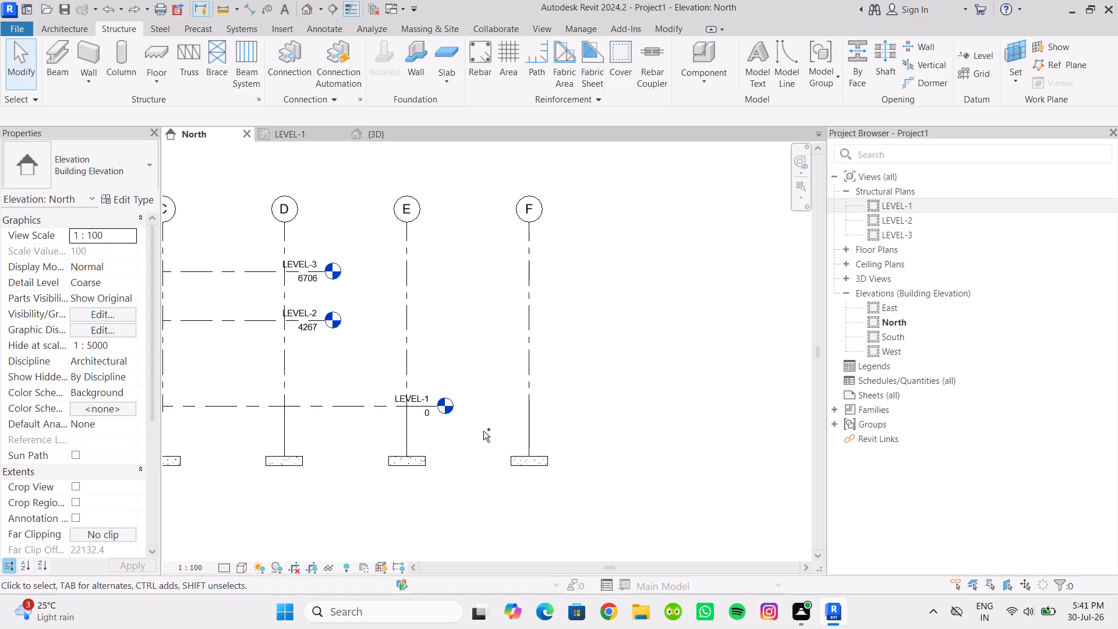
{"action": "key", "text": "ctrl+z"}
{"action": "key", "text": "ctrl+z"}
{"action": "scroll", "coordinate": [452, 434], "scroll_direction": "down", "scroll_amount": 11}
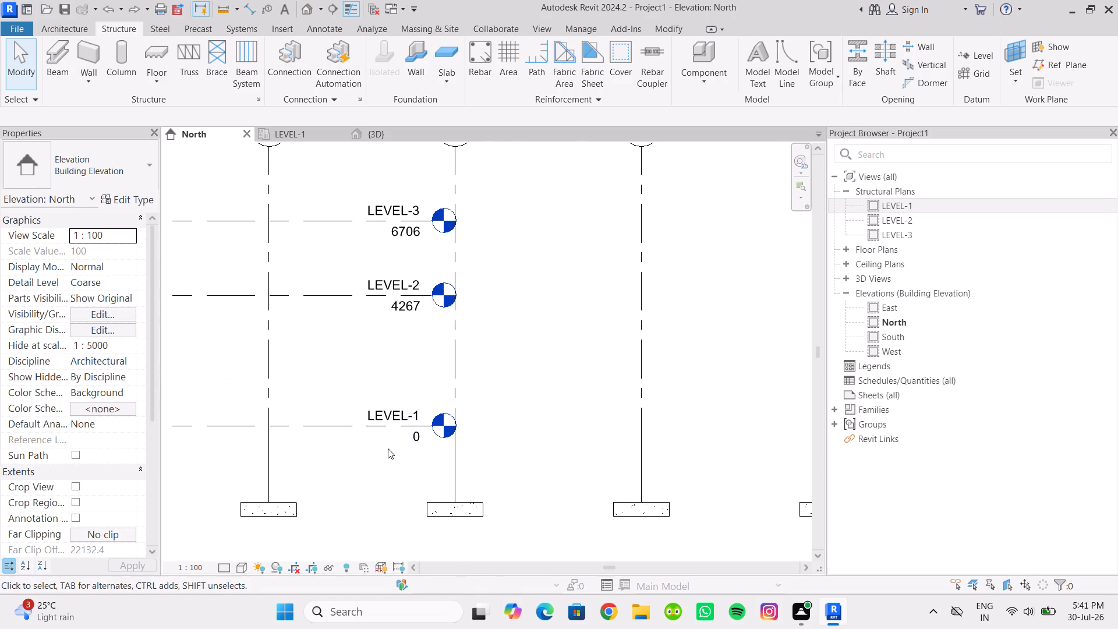
Extend the aligned LEVEL-1, LEVEL-2 and LEVEL-3 lines together so their heads sit beyond grid F.
{"action": "left_click", "coordinate": [349, 426]}
{"action": "scroll", "coordinate": [429, 453], "scroll_direction": "up", "scroll_amount": 2}
{"action": "middle_click_drag", "start_coordinate": [429, 453], "coordinate": [294, 453]}
{"action": "left_click_drag", "start_coordinate": [298, 417], "coordinate": [420, 420]}
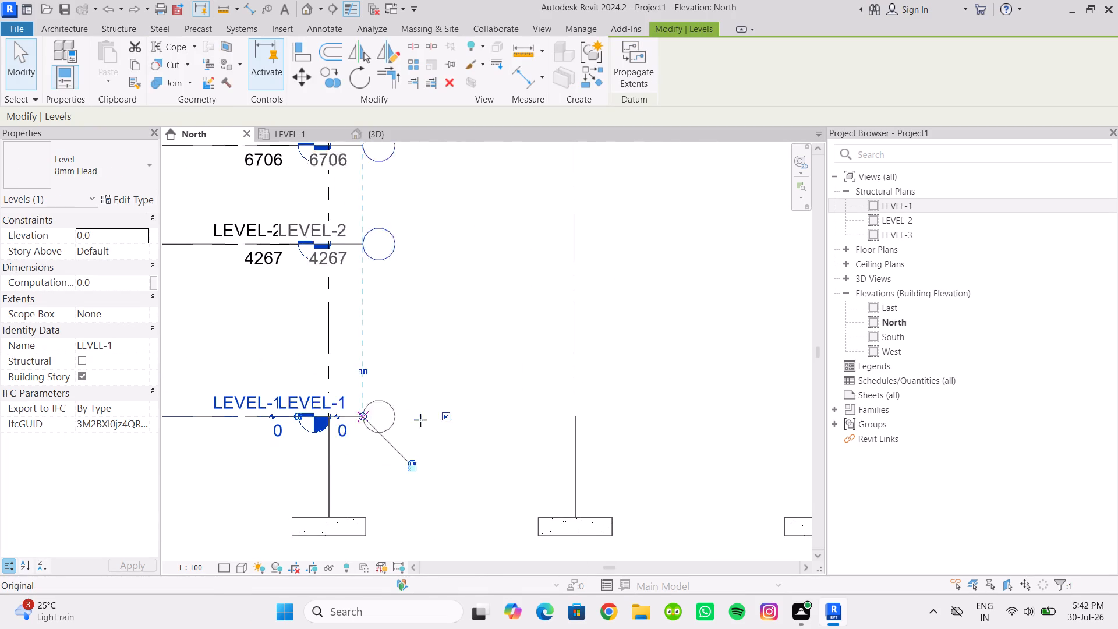
{"action": "left_click_drag", "start_coordinate": [420, 420], "coordinate": [694, 421]}
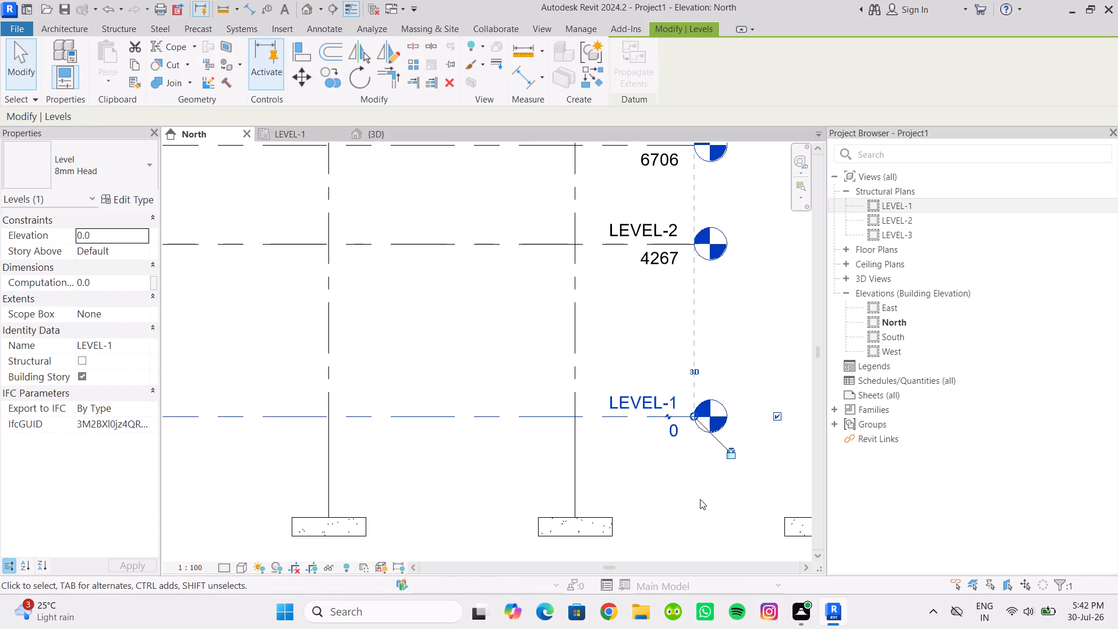
{"action": "middle_click_drag", "start_coordinate": [690, 500], "coordinate": [258, 513]}
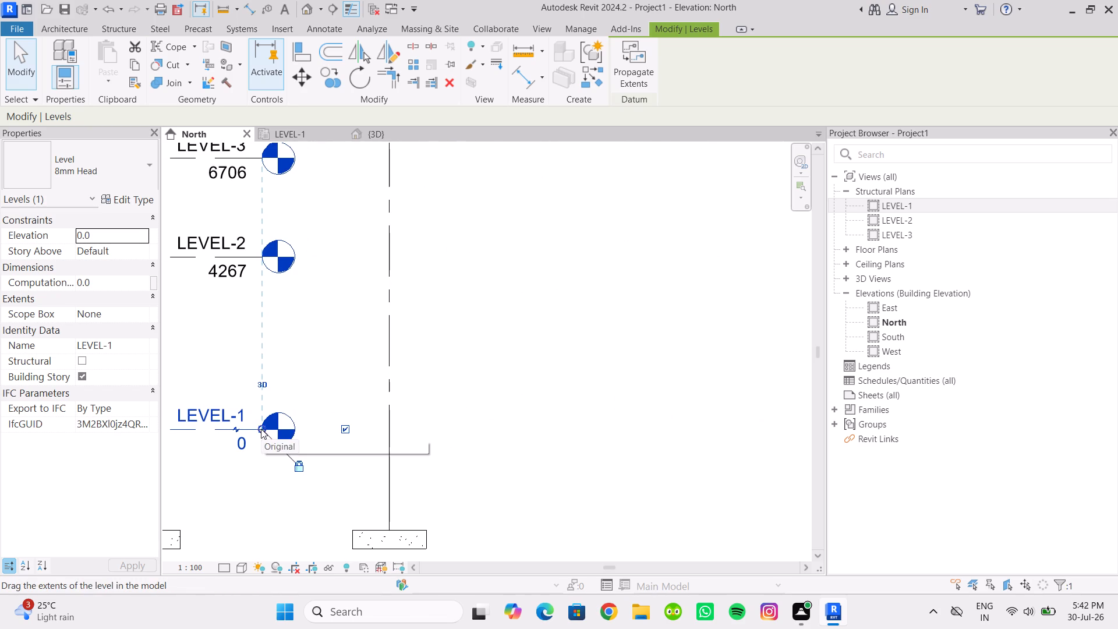
{"action": "left_click_drag", "start_coordinate": [261, 429], "coordinate": [590, 437]}
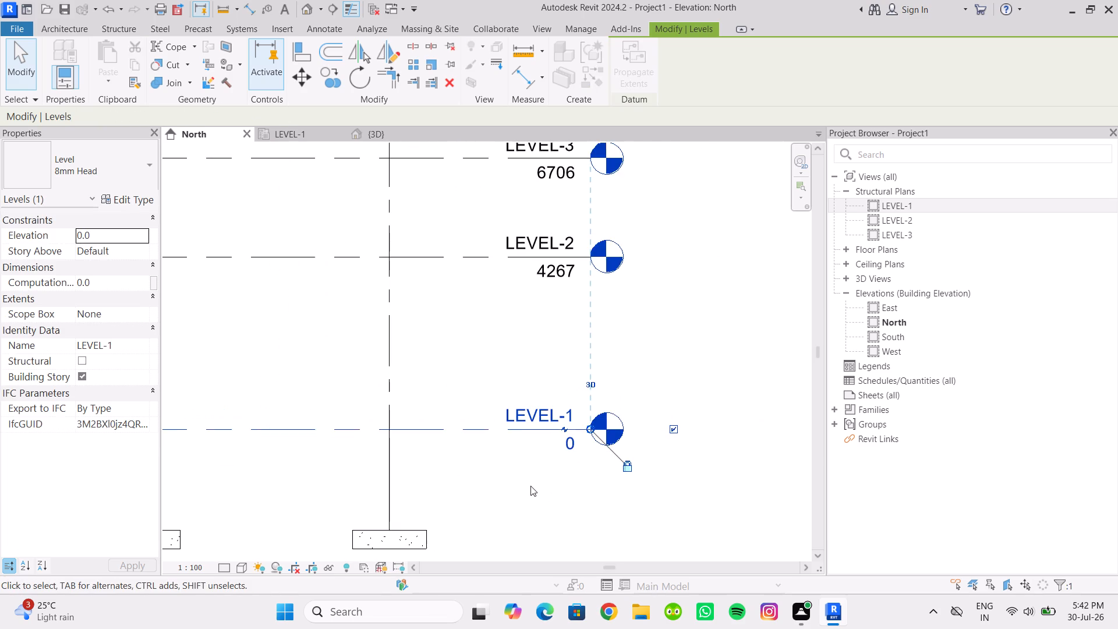
{"action": "scroll", "coordinate": [528, 482], "scroll_direction": "down", "scroll_amount": 11}
{"action": "middle_click_drag", "start_coordinate": [522, 487], "coordinate": [588, 459]}
{"action": "left_click", "coordinate": [443, 541]}
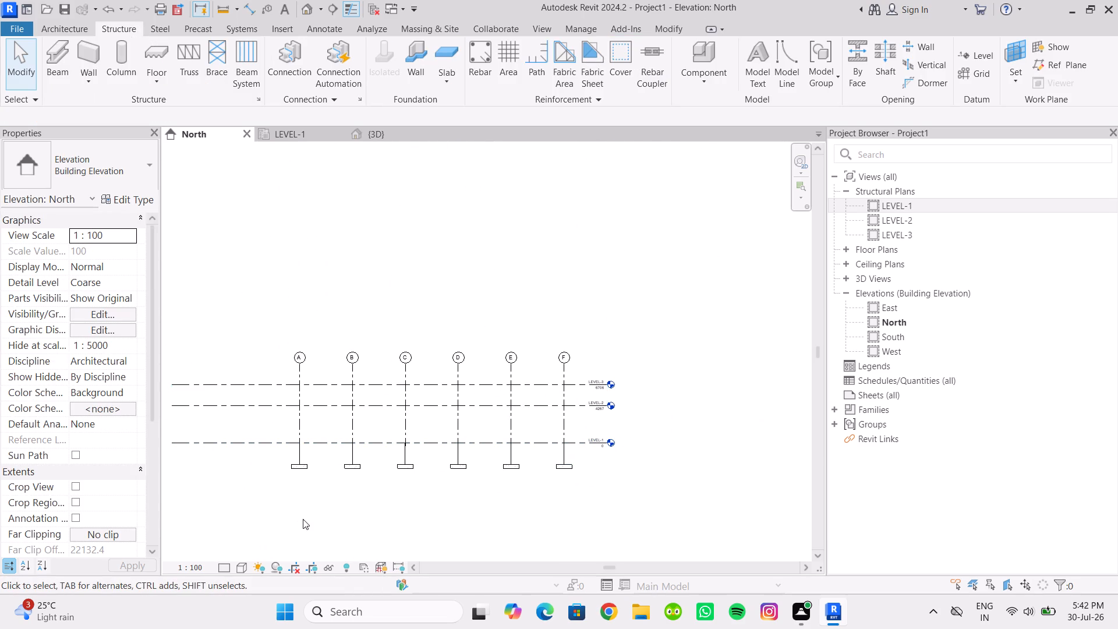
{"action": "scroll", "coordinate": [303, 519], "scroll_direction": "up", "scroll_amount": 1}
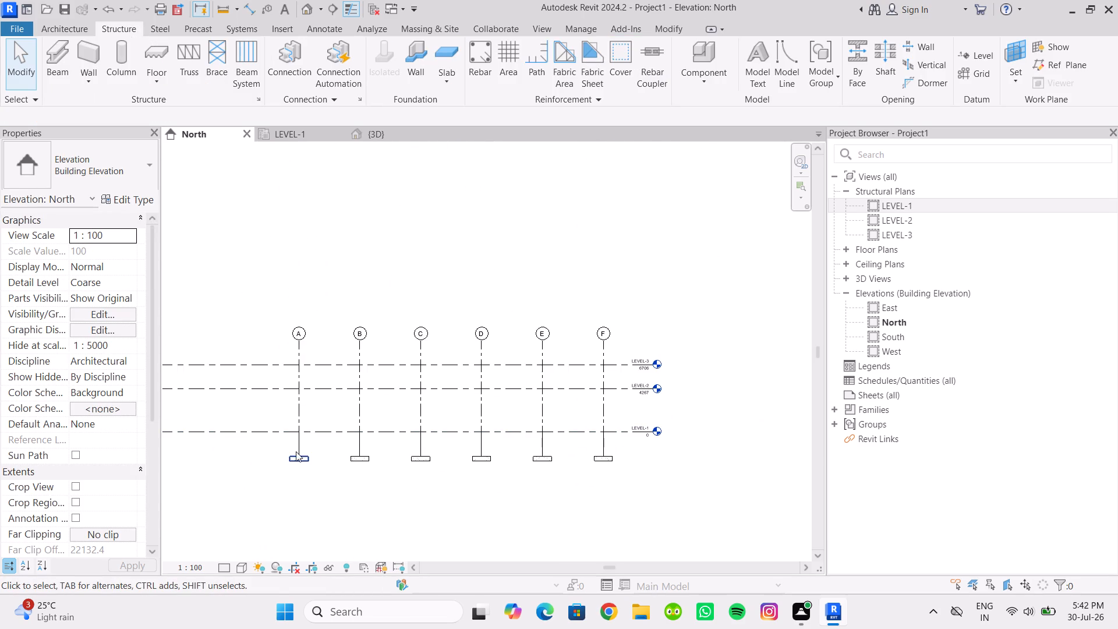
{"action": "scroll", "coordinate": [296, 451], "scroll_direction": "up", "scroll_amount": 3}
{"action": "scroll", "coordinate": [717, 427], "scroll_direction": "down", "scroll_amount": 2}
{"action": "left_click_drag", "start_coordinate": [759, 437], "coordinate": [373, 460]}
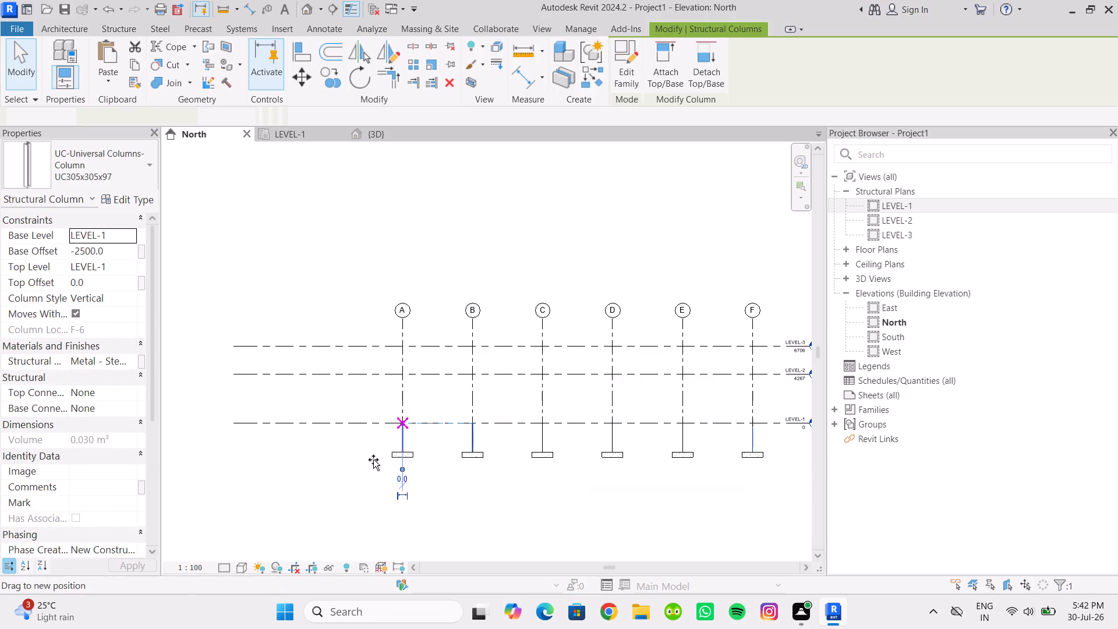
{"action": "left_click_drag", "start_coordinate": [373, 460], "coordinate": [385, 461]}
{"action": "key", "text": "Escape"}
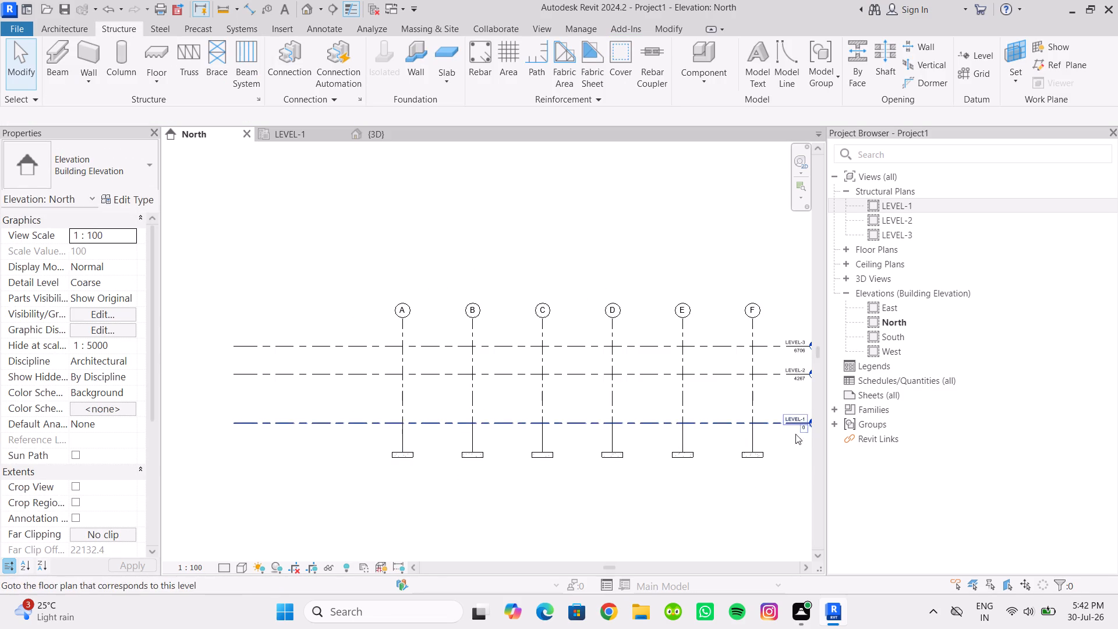
Select all the UC305x305x97 structural columns in the elevation and set their top level to LEVEL-2.
{"action": "left_click_drag", "start_coordinate": [786, 434], "coordinate": [323, 435]}
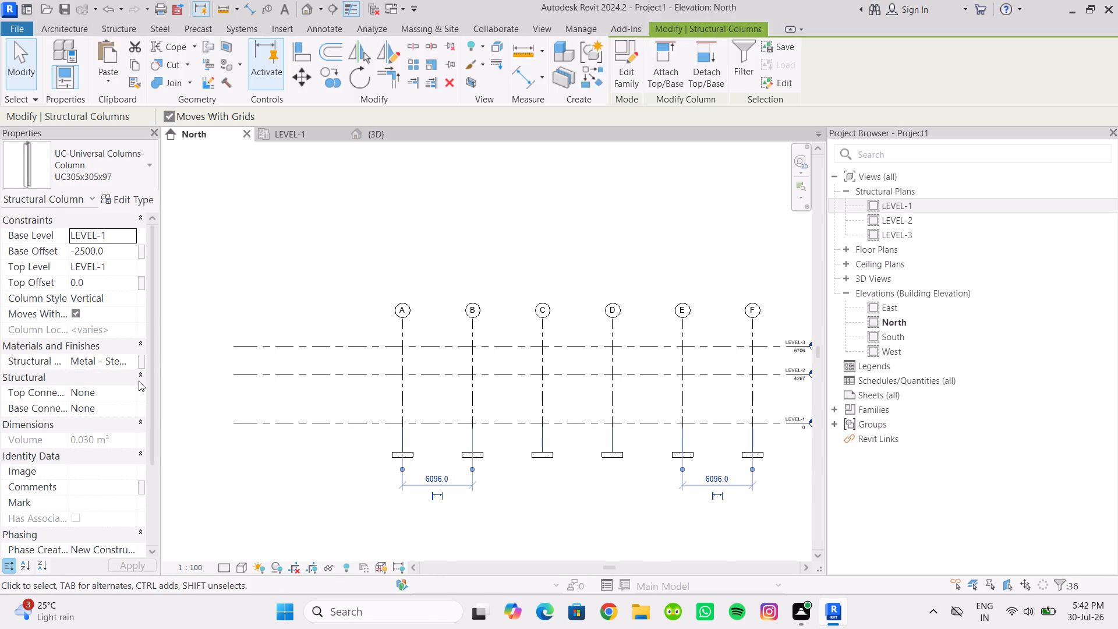
{"action": "left_click", "coordinate": [125, 234]}
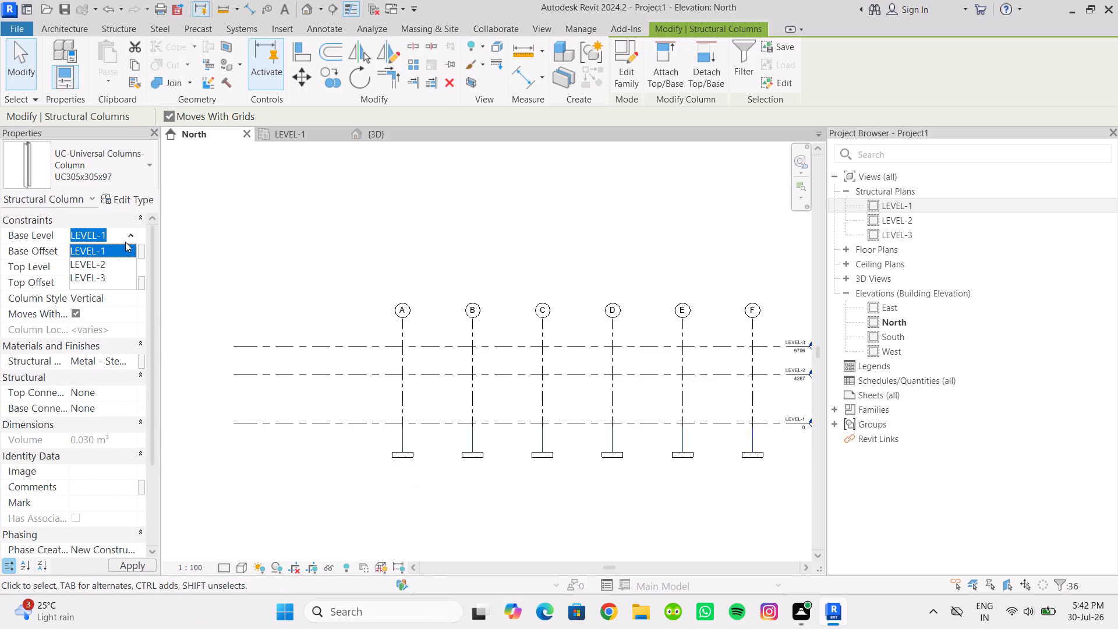
{"action": "left_click", "coordinate": [128, 233]}
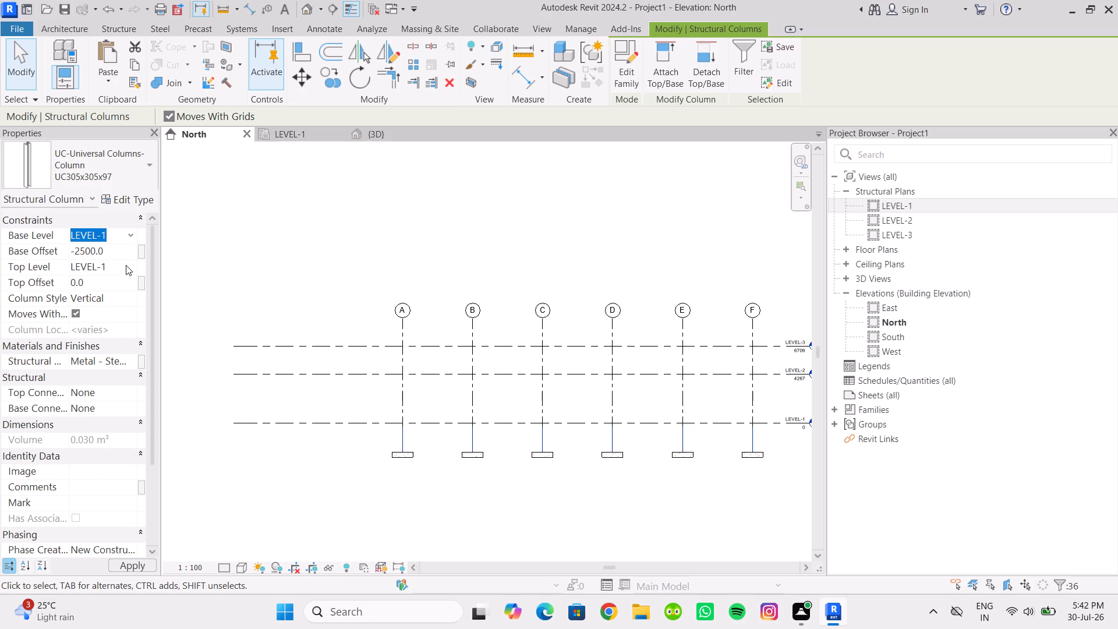
{"action": "left_click", "coordinate": [126, 265]}
{"action": "left_click", "coordinate": [116, 294]}
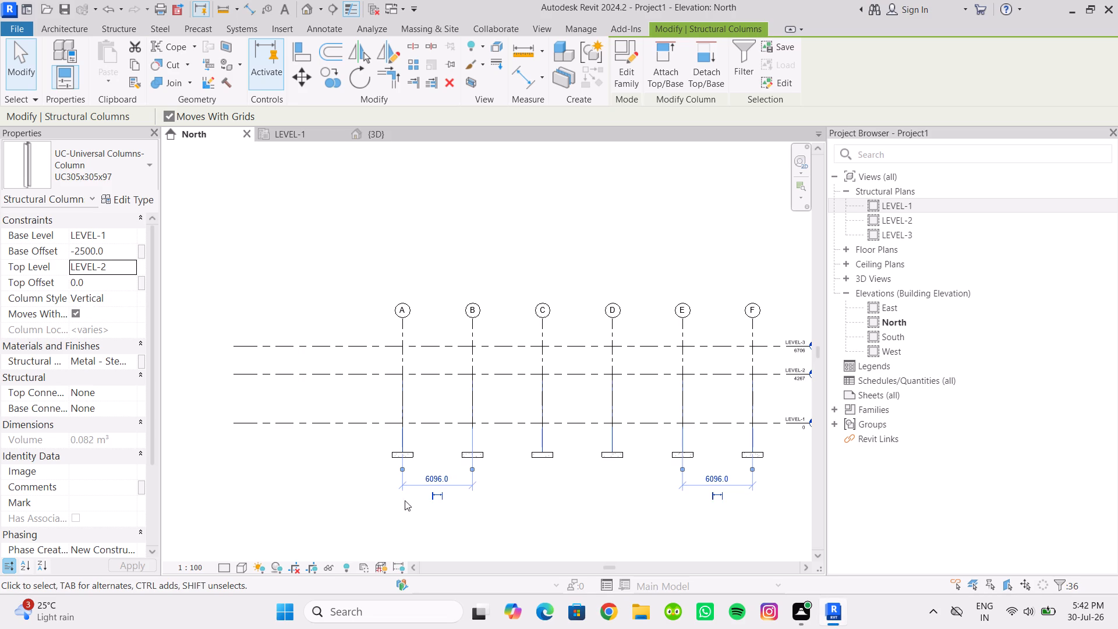
{"action": "left_click", "coordinate": [320, 454]}
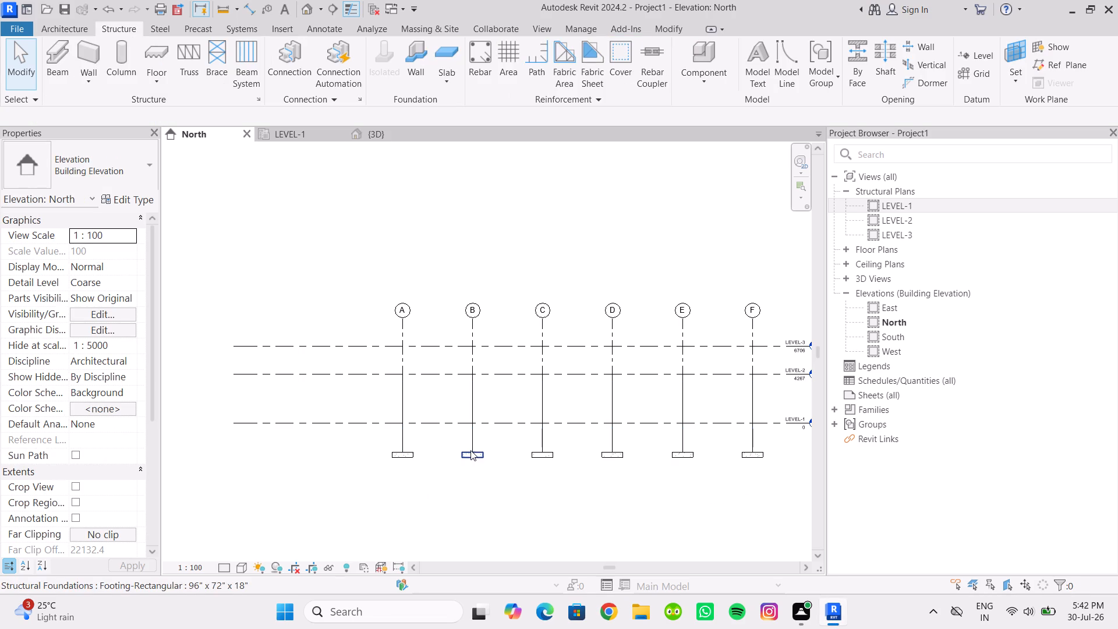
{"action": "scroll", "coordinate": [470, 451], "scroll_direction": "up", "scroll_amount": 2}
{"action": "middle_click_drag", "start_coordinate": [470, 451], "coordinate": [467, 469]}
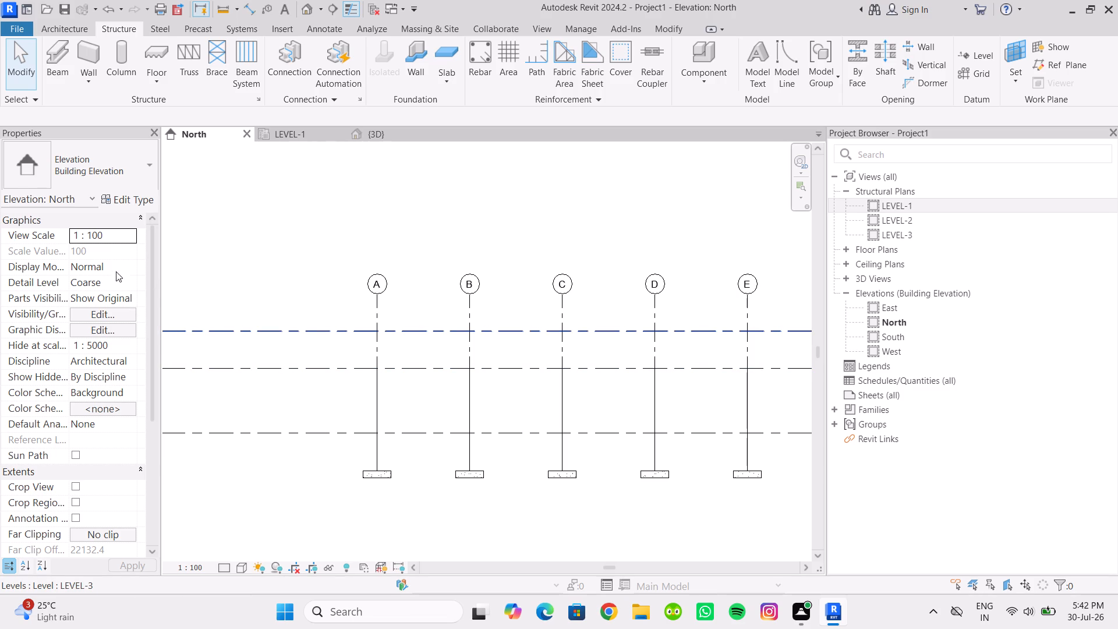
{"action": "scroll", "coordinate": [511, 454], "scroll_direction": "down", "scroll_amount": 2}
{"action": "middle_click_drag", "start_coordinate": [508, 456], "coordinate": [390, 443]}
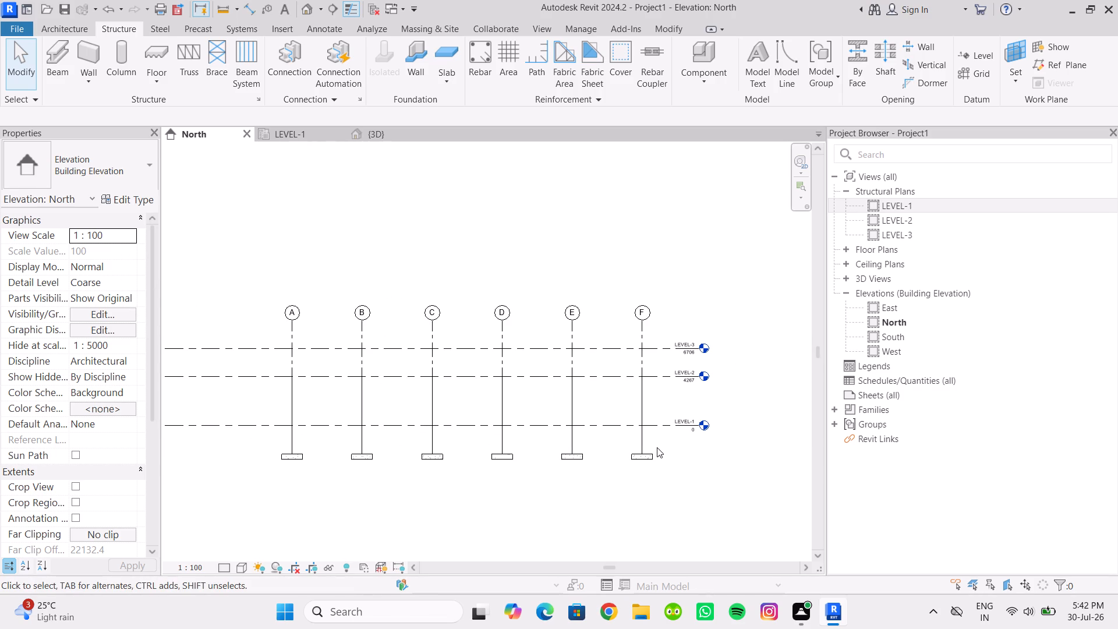
Select all the UC305x305x97 structural columns in the North elevation and set their base offset to 0.
{"action": "left_click_drag", "start_coordinate": [660, 450], "coordinate": [242, 440]}
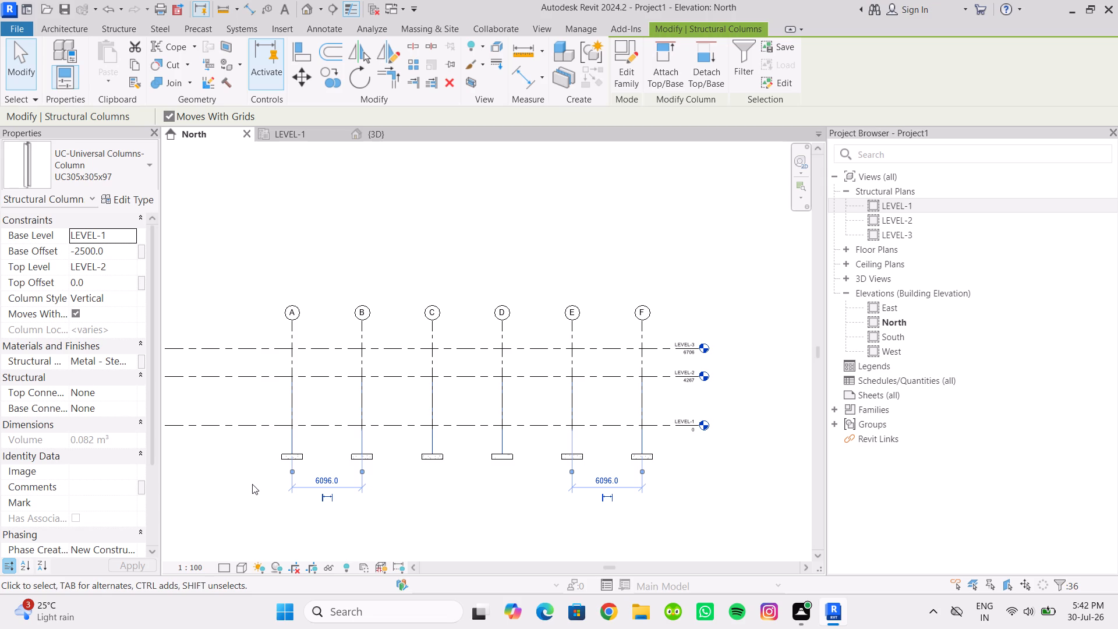
{"action": "left_click", "coordinate": [245, 496]}
{"action": "left_click_drag", "start_coordinate": [719, 496], "coordinate": [245, 451]}
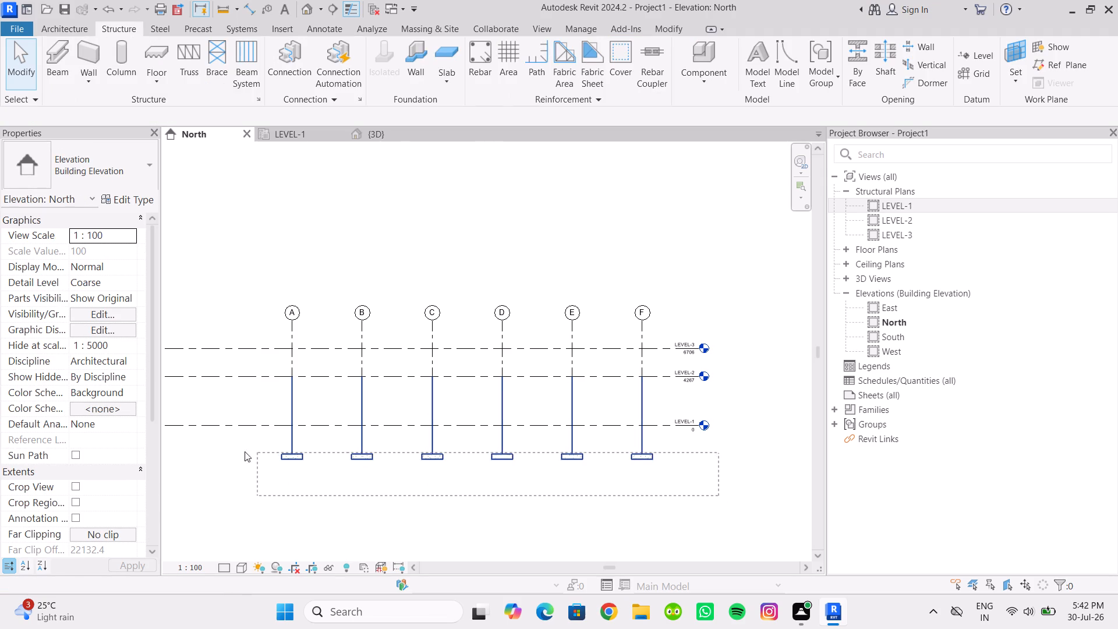
{"action": "left_click_drag", "start_coordinate": [245, 451], "coordinate": [211, 450]}
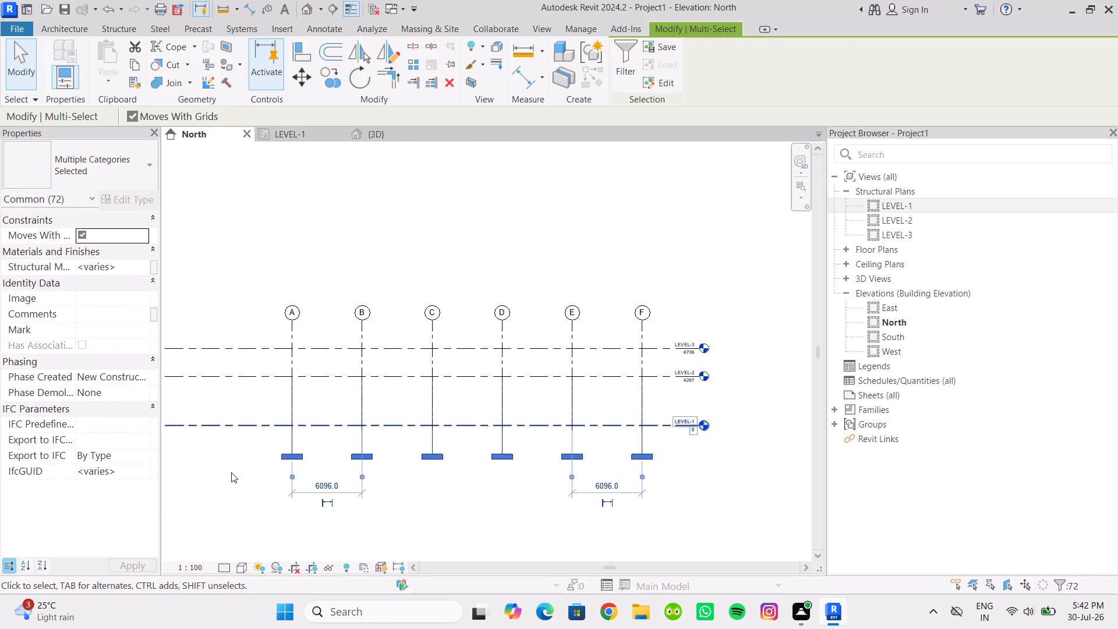
{"action": "left_click", "coordinate": [231, 473]}
{"action": "left_click_drag", "start_coordinate": [683, 444], "coordinate": [221, 434]}
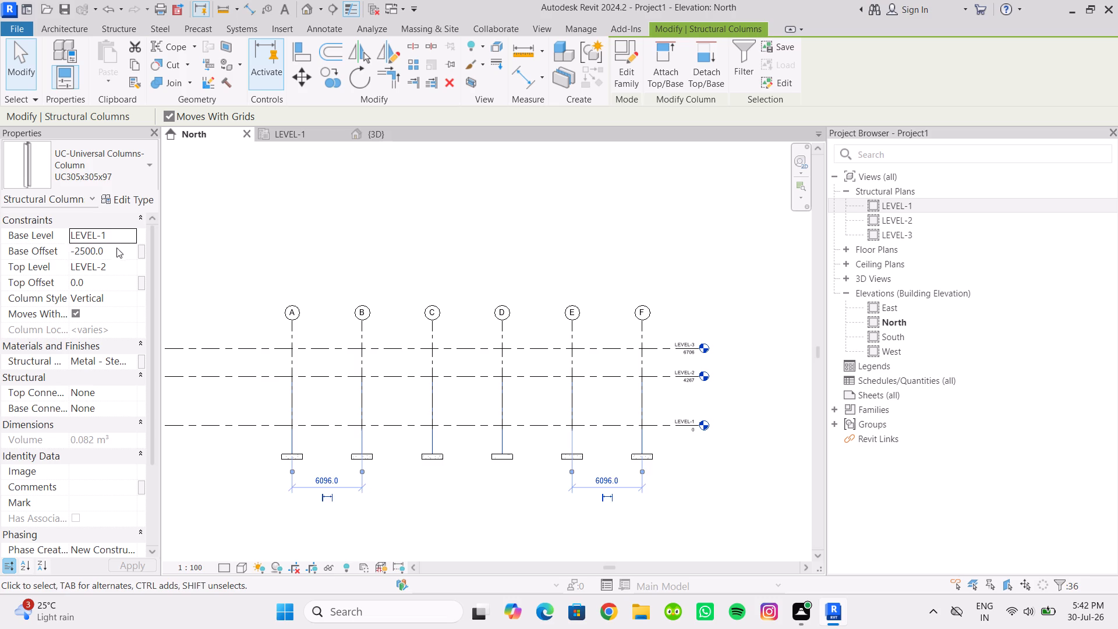
{"action": "left_click", "coordinate": [117, 246]}
{"action": "key", "text": "0"}
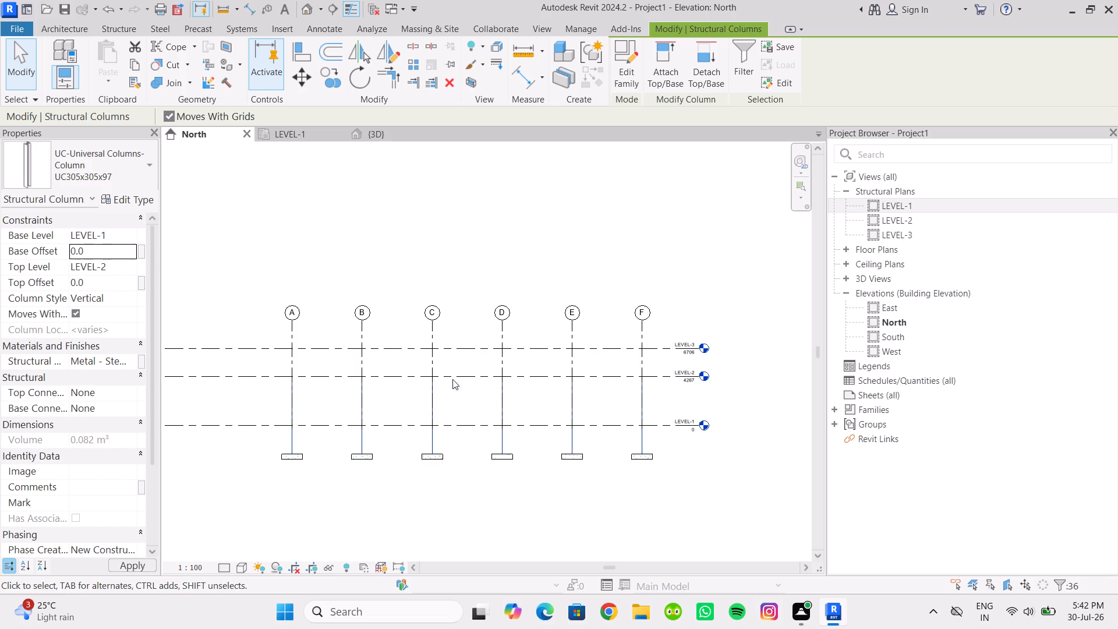
{"action": "left_click", "coordinate": [614, 351]}
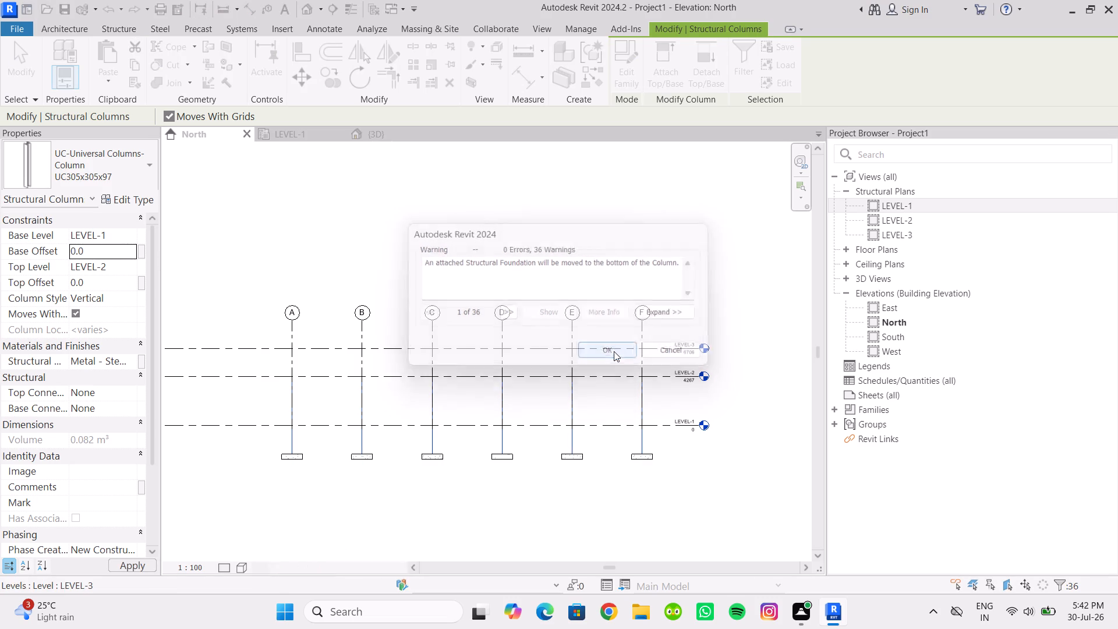
{"action": "middle_click_drag", "start_coordinate": [394, 456], "coordinate": [399, 465]}
{"action": "left_click", "coordinate": [413, 489]}
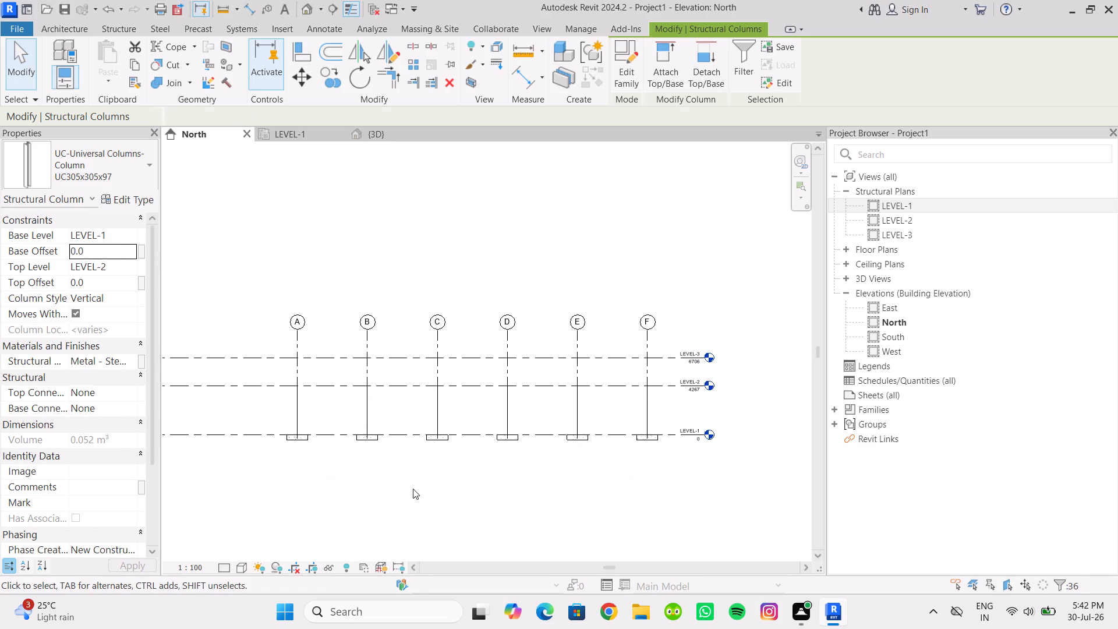
{"action": "middle_click_drag", "start_coordinate": [356, 282], "coordinate": [342, 297]}
Examine the columns and footings across the whole grid in the 3D view.
{"action": "left_click", "coordinate": [282, 129]}
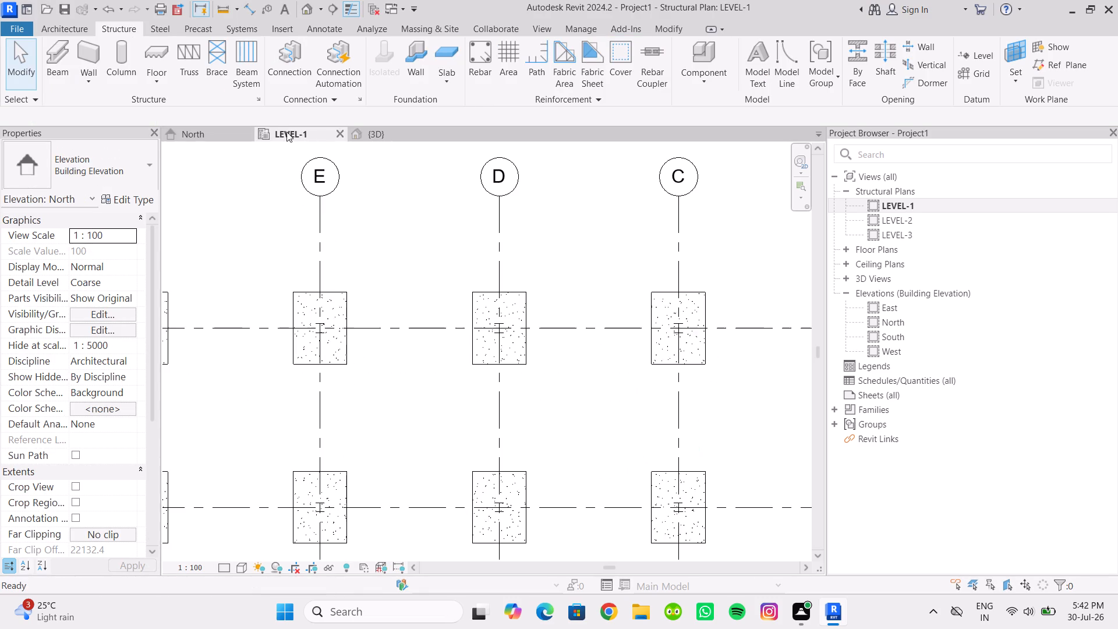
{"action": "left_click", "coordinate": [385, 128]}
{"action": "scroll", "coordinate": [462, 349], "scroll_direction": "down", "scroll_amount": 2}
{"action": "left_click", "coordinate": [409, 434]}
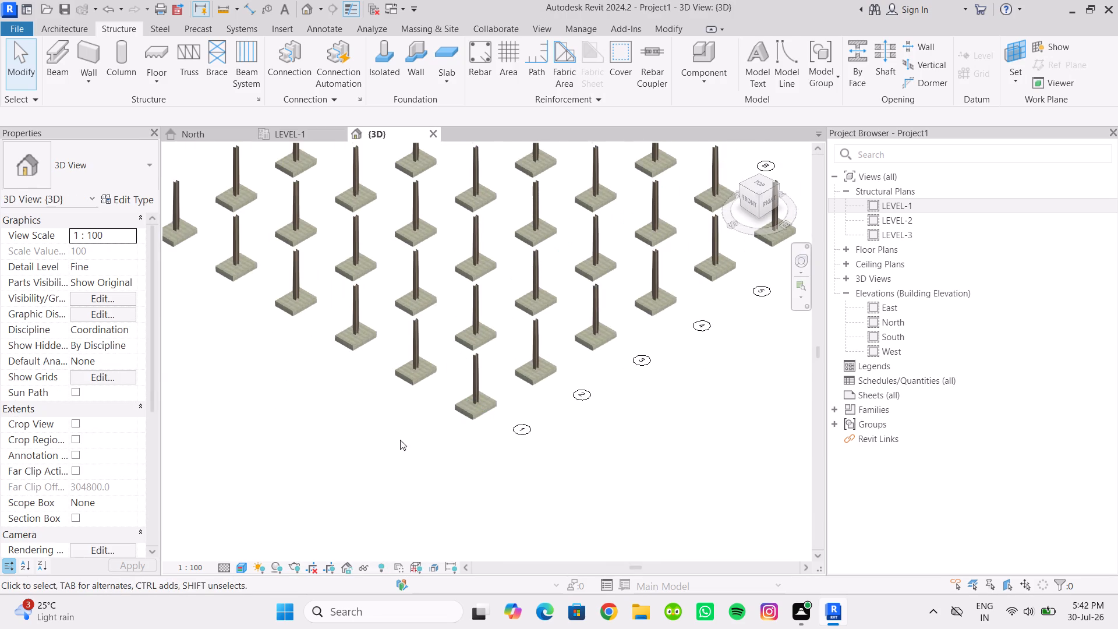
{"action": "scroll", "coordinate": [353, 448], "scroll_direction": "up", "scroll_amount": 1}
{"action": "middle_click_drag", "start_coordinate": [353, 448], "coordinate": [366, 526]}
{"action": "scroll", "coordinate": [367, 493], "scroll_direction": "down", "scroll_amount": 2}
{"action": "middle_click_drag", "start_coordinate": [367, 490], "coordinate": [348, 476]}
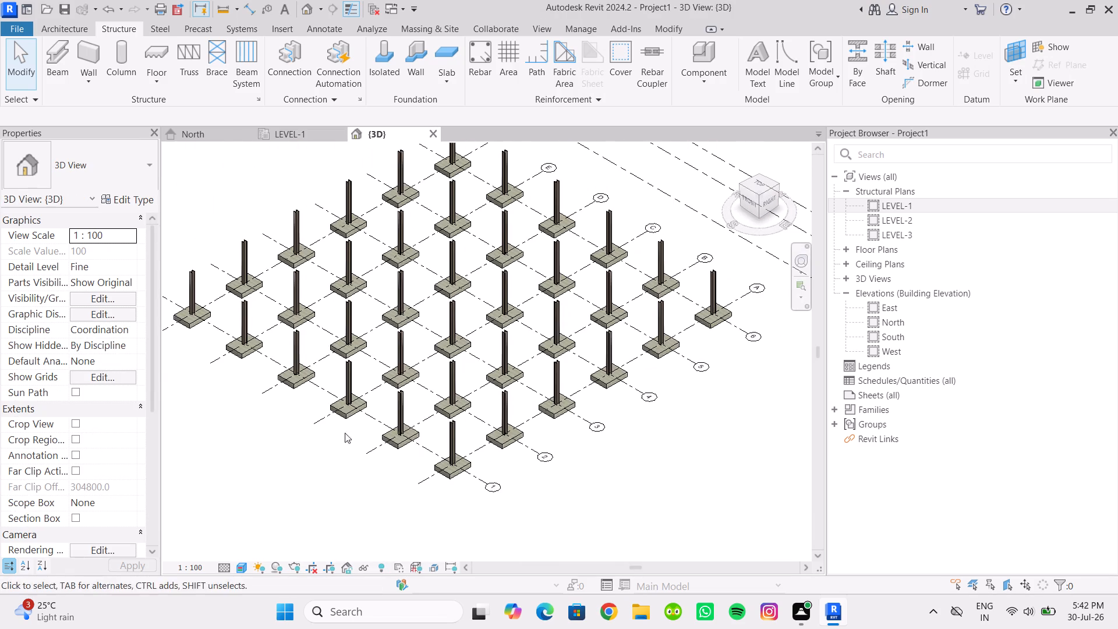
{"action": "scroll", "coordinate": [547, 338], "scroll_direction": "down", "scroll_amount": 2}
{"action": "middle_click_drag", "start_coordinate": [526, 338], "coordinate": [486, 357]}
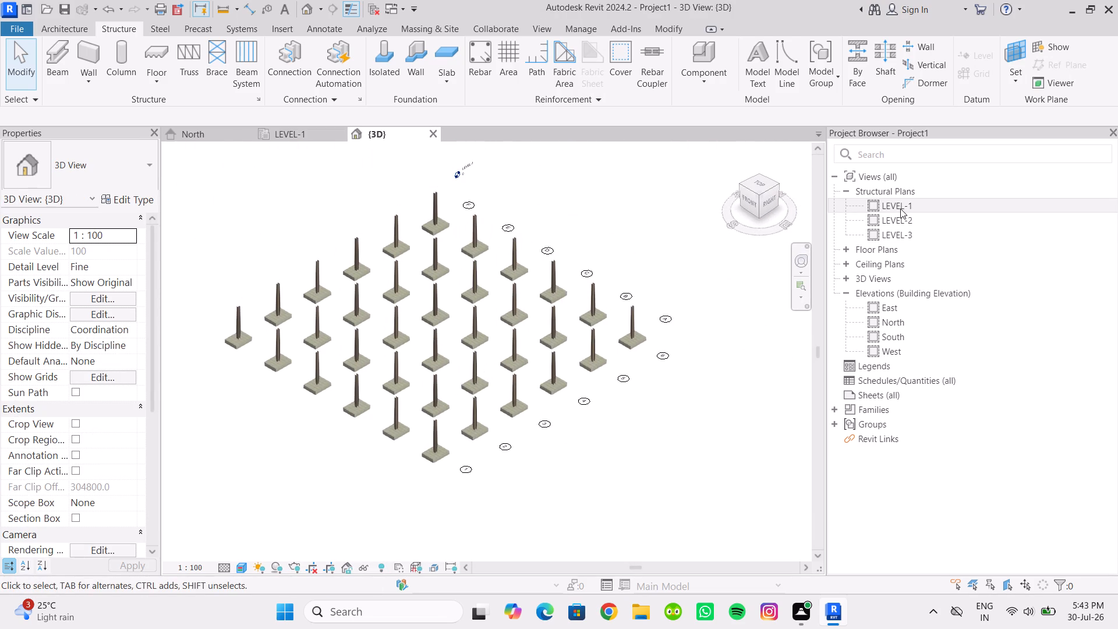
On the LEVEL-2 structural plan, place UB305x165x40 beams along all grid lines A–F and 1–6 at once.
{"action": "double_click", "coordinate": [900, 209]}
{"action": "scroll", "coordinate": [459, 321], "scroll_direction": "down", "scroll_amount": 4}
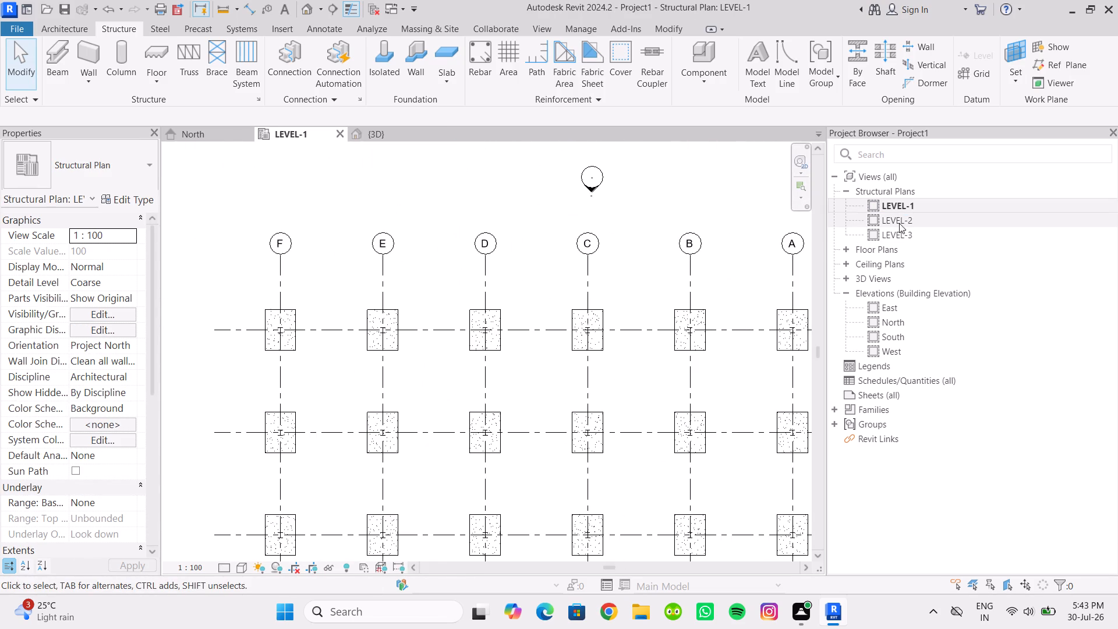
{"action": "double_click", "coordinate": [898, 219]}
{"action": "scroll", "coordinate": [449, 320], "scroll_direction": "down", "scroll_amount": 5}
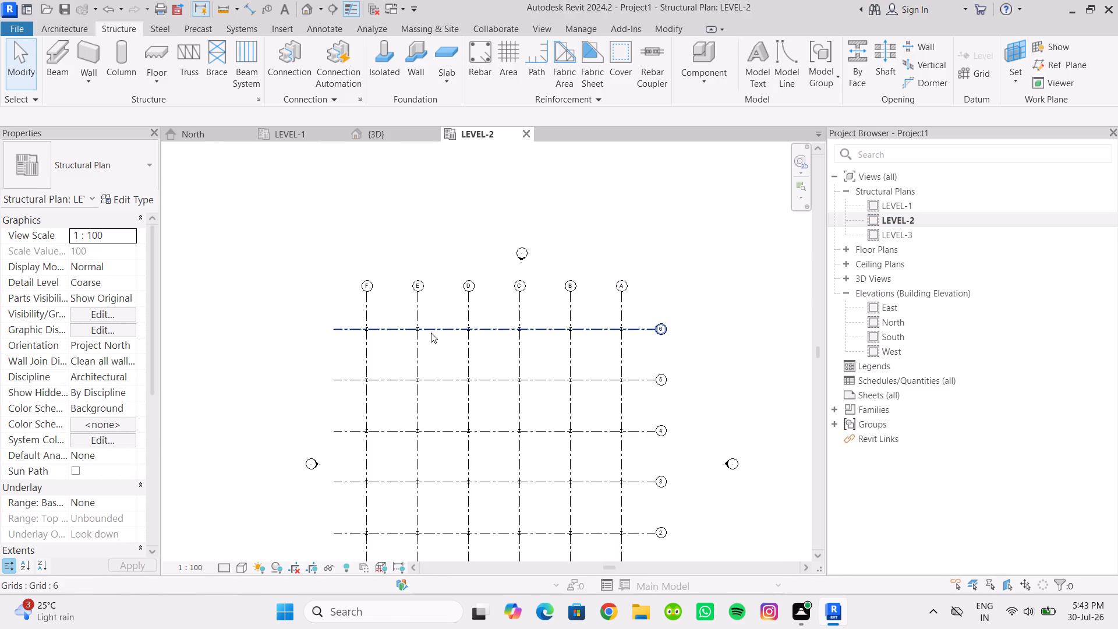
{"action": "middle_click_drag", "start_coordinate": [439, 337], "coordinate": [357, 264]}
{"action": "scroll", "coordinate": [365, 299], "scroll_direction": "down", "scroll_amount": 2}
{"action": "middle_click_drag", "start_coordinate": [370, 307], "coordinate": [378, 335]}
{"action": "scroll", "coordinate": [378, 338], "scroll_direction": "down", "scroll_amount": 1}
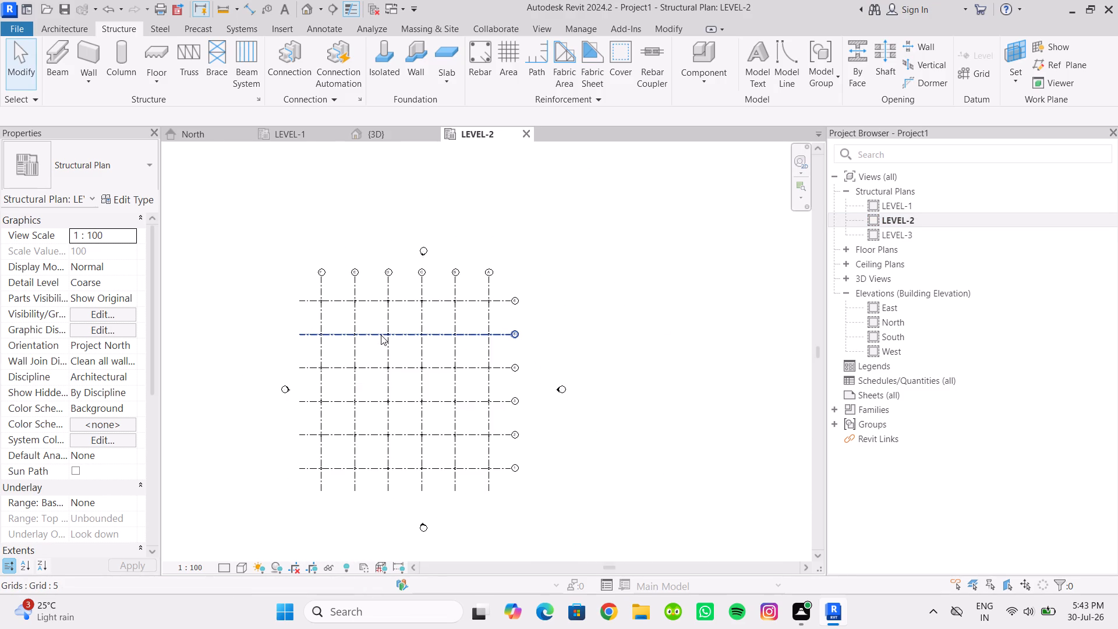
{"action": "left_click", "coordinate": [69, 84]}
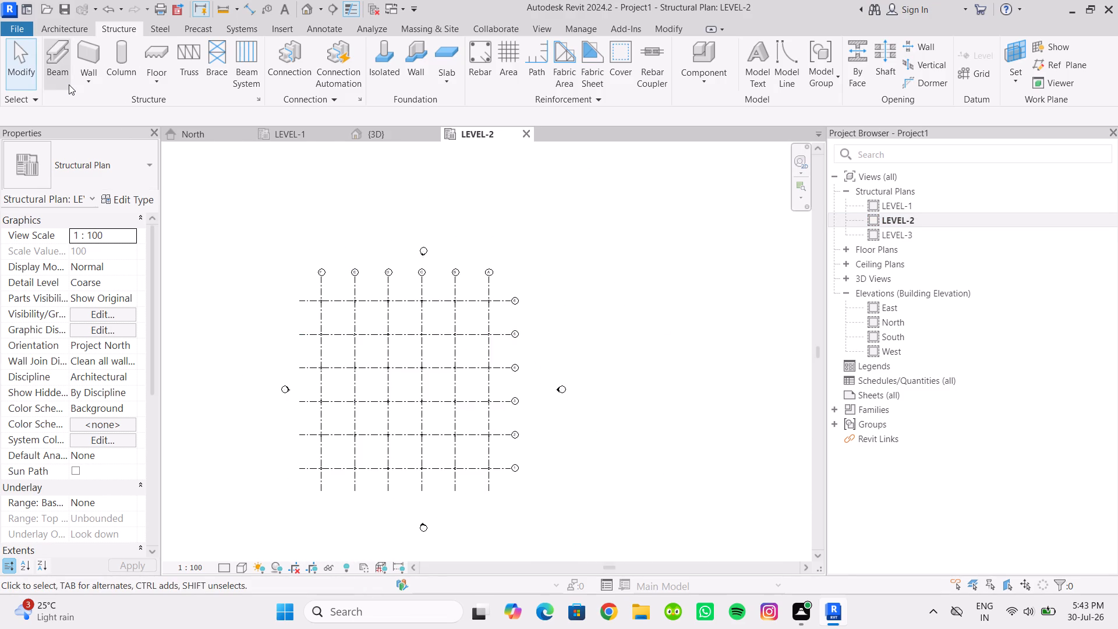
{"action": "left_click", "coordinate": [132, 179]}
{"action": "left_click", "coordinate": [106, 250]}
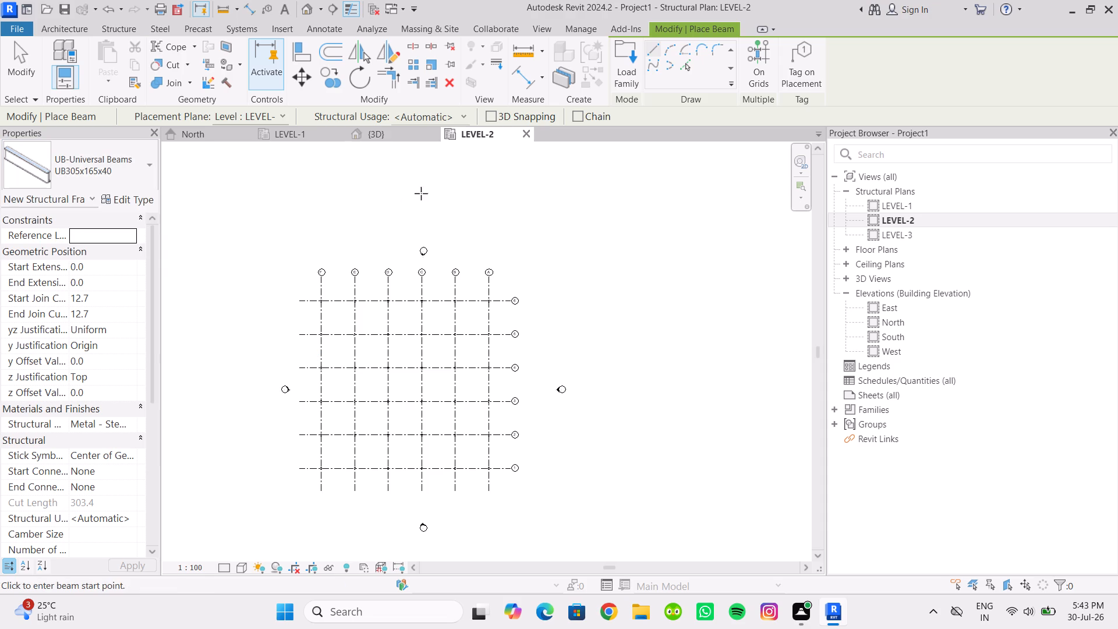
{"action": "left_click", "coordinate": [761, 55]}
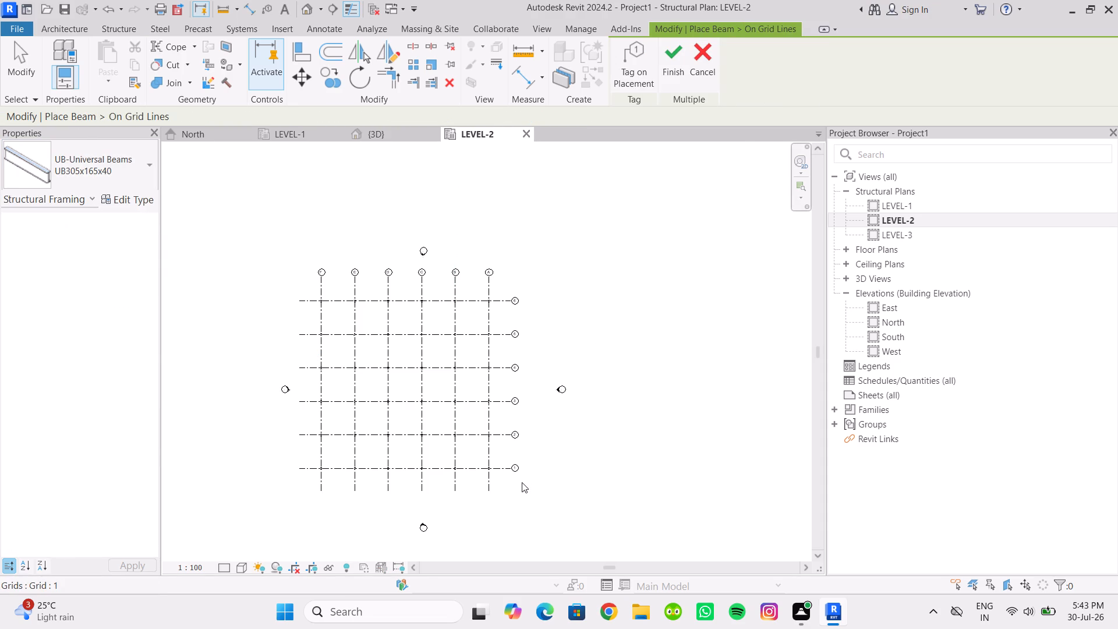
{"action": "left_click_drag", "start_coordinate": [519, 487], "coordinate": [274, 230]}
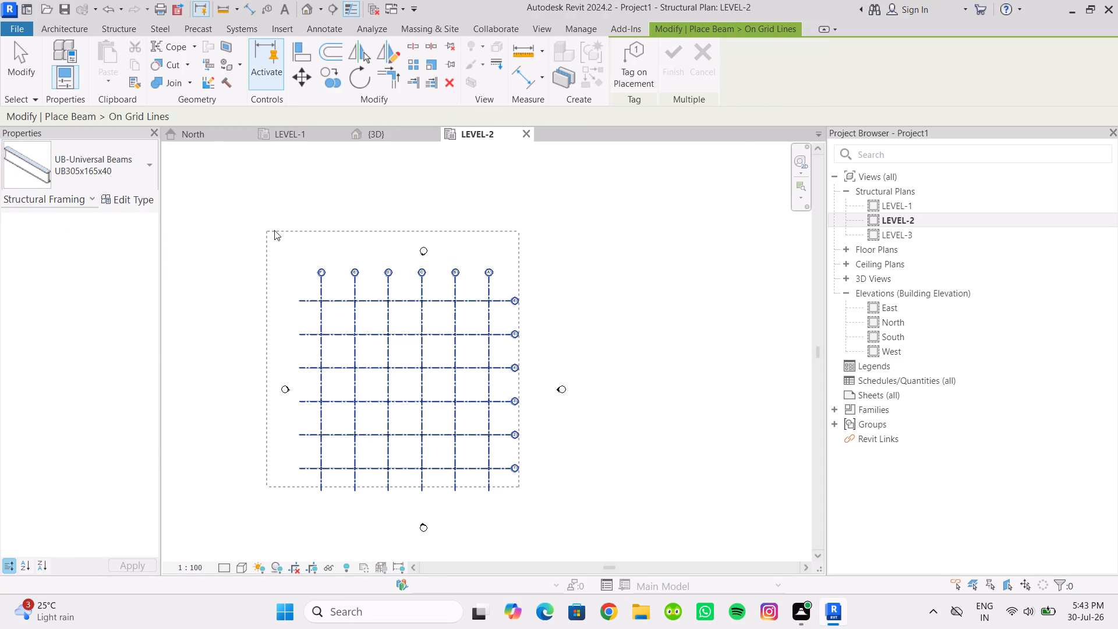
{"action": "left_click_drag", "start_coordinate": [274, 230], "coordinate": [295, 238]}
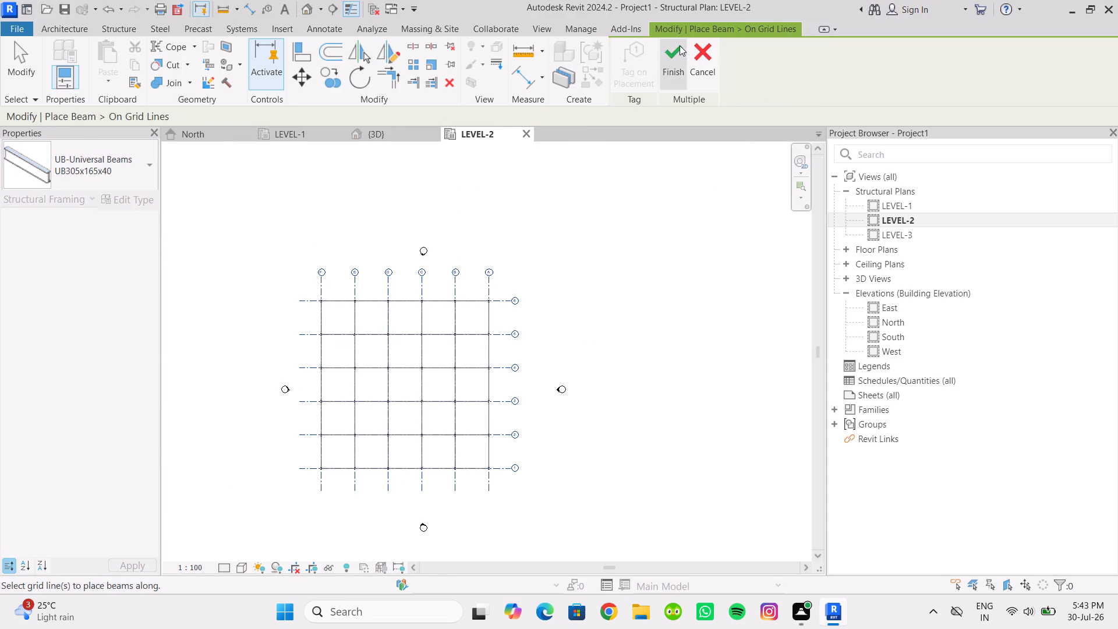
{"action": "left_click", "coordinate": [680, 45]}
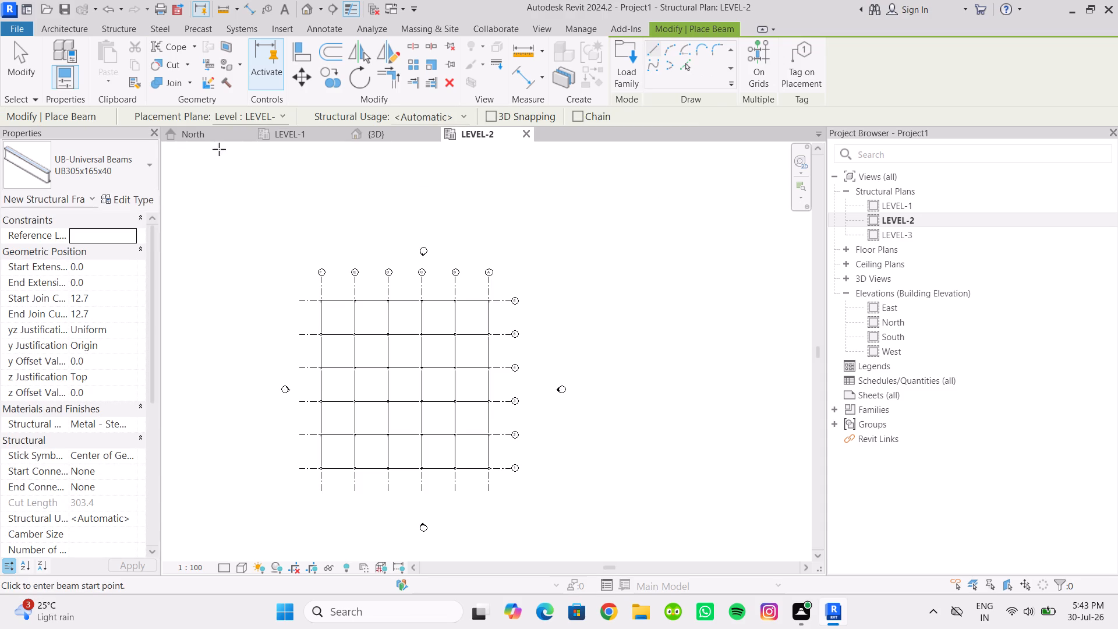
Leave beam placement and inspect the beam-to-column framing from several angles in the 3D view.
{"action": "left_click", "coordinate": [370, 132]}
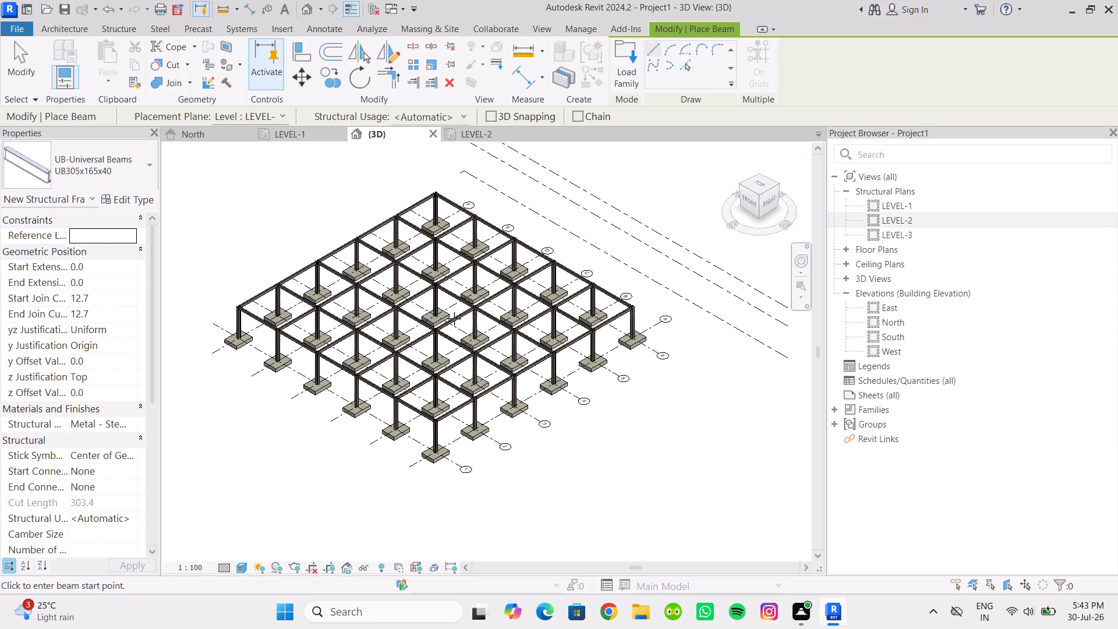
{"action": "key", "text": "Escape"}
{"action": "key", "text": "Escape"}
{"action": "scroll", "coordinate": [448, 459], "scroll_direction": "up", "scroll_amount": 5}
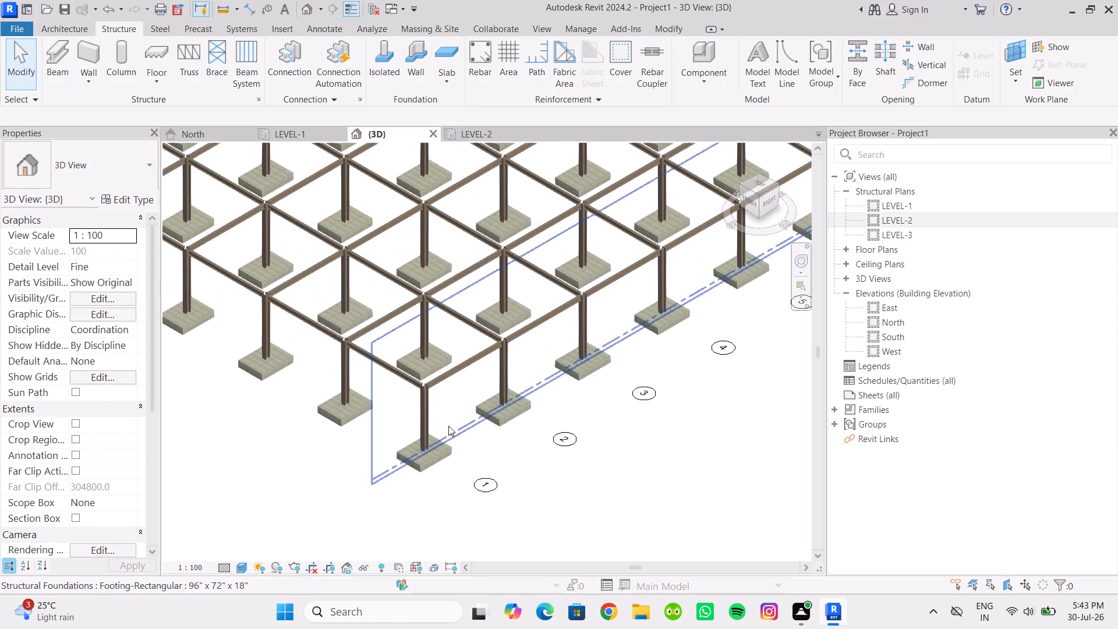
{"action": "scroll", "coordinate": [468, 397], "scroll_direction": "down", "scroll_amount": 2}
{"action": "scroll", "coordinate": [458, 387], "scroll_direction": "up", "scroll_amount": 10}
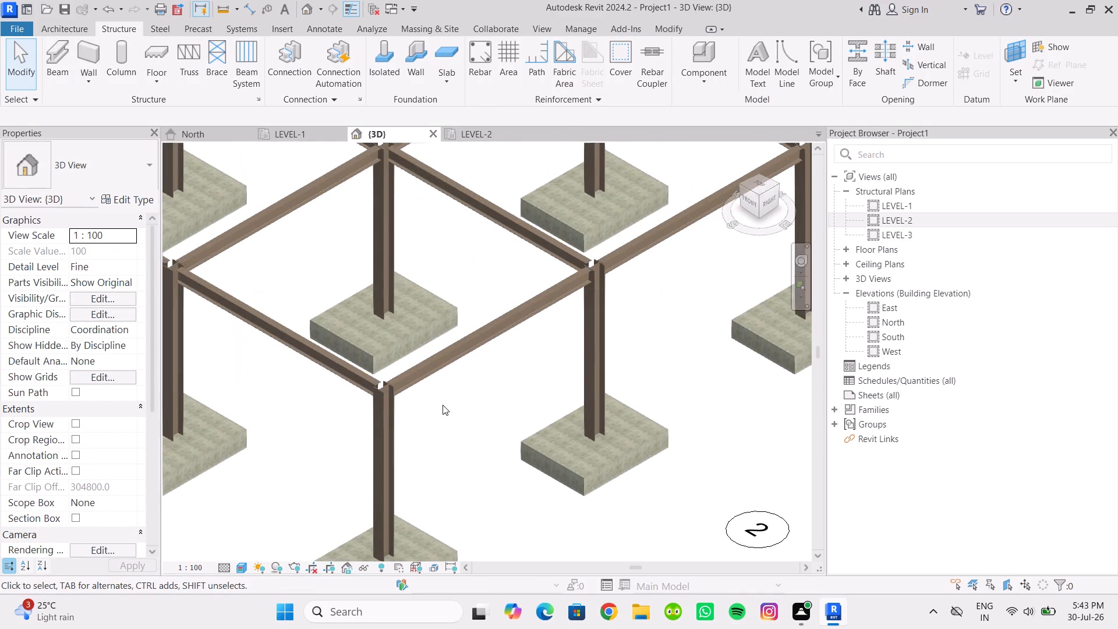
{"action": "middle_click_drag", "start_coordinate": [438, 400], "coordinate": [379, 372], "text": "shift"}
{"action": "scroll", "coordinate": [387, 367], "scroll_direction": "down", "scroll_amount": 3}
{"action": "middle_click_drag", "start_coordinate": [468, 443], "coordinate": [550, 506]}
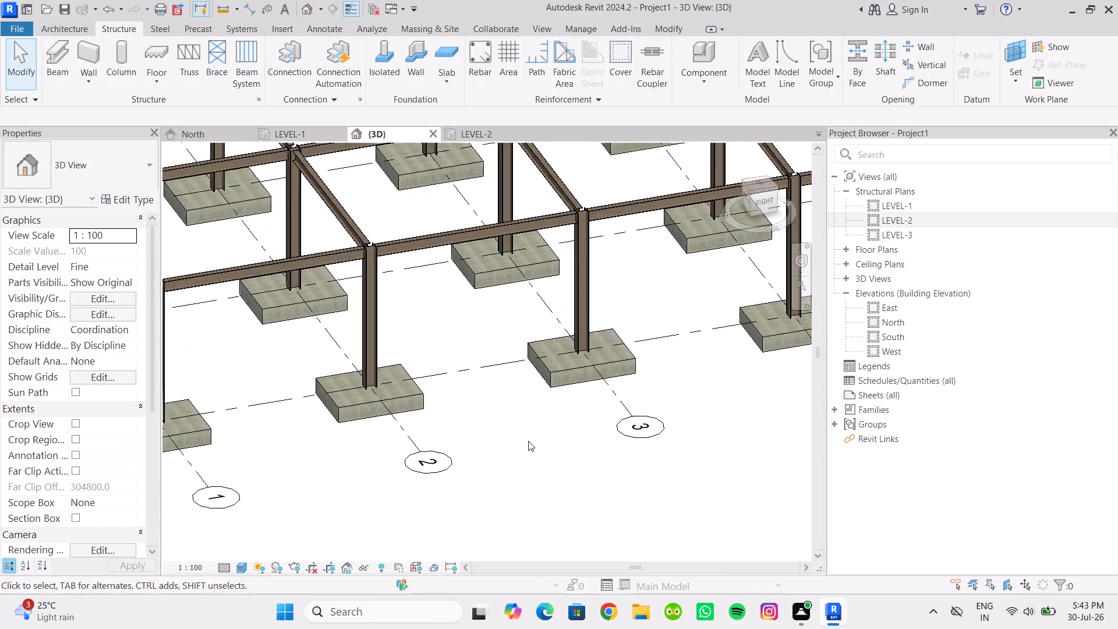
{"action": "scroll", "coordinate": [528, 440], "scroll_direction": "down", "scroll_amount": 3}
{"action": "middle_click_drag", "start_coordinate": [526, 440], "coordinate": [481, 384], "text": "shift"}
{"action": "scroll", "coordinate": [483, 387], "scroll_direction": "down", "scroll_amount": 3}
{"action": "middle_click_drag", "start_coordinate": [484, 388], "coordinate": [491, 416]}
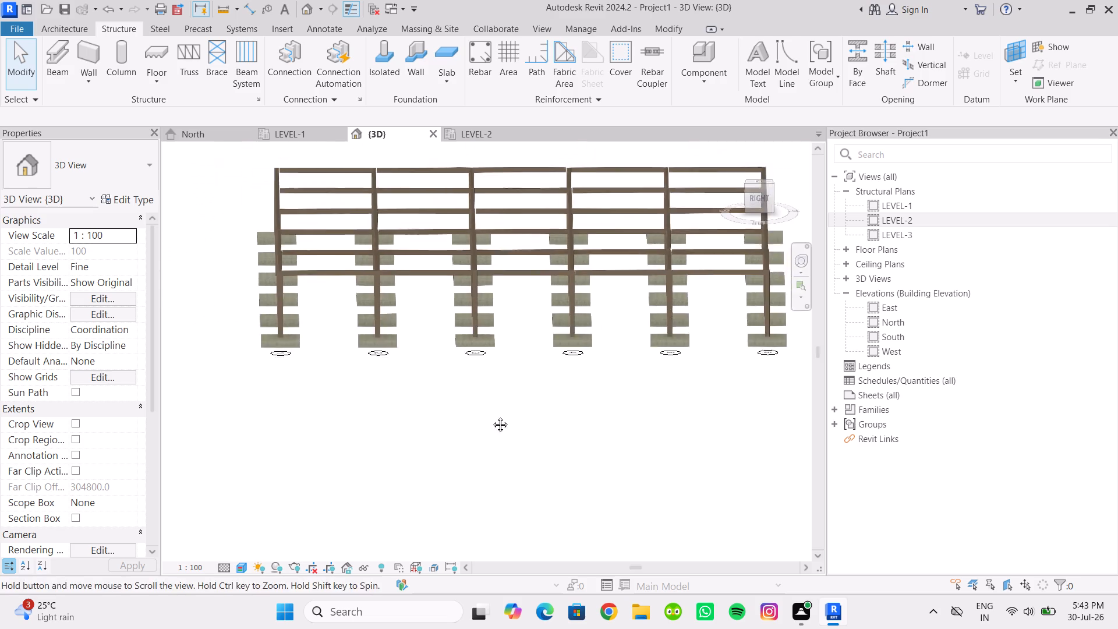
{"action": "middle_click_drag", "start_coordinate": [491, 416], "coordinate": [497, 461]}
From the LEVEL-2 plan, start the Truss command and browse the English US family library for a structural truss family to load.
{"action": "left_click", "coordinate": [481, 135]}
{"action": "scroll", "coordinate": [443, 342], "scroll_direction": "down", "scroll_amount": 2}
{"action": "middle_click_drag", "start_coordinate": [434, 335], "coordinate": [436, 308]}
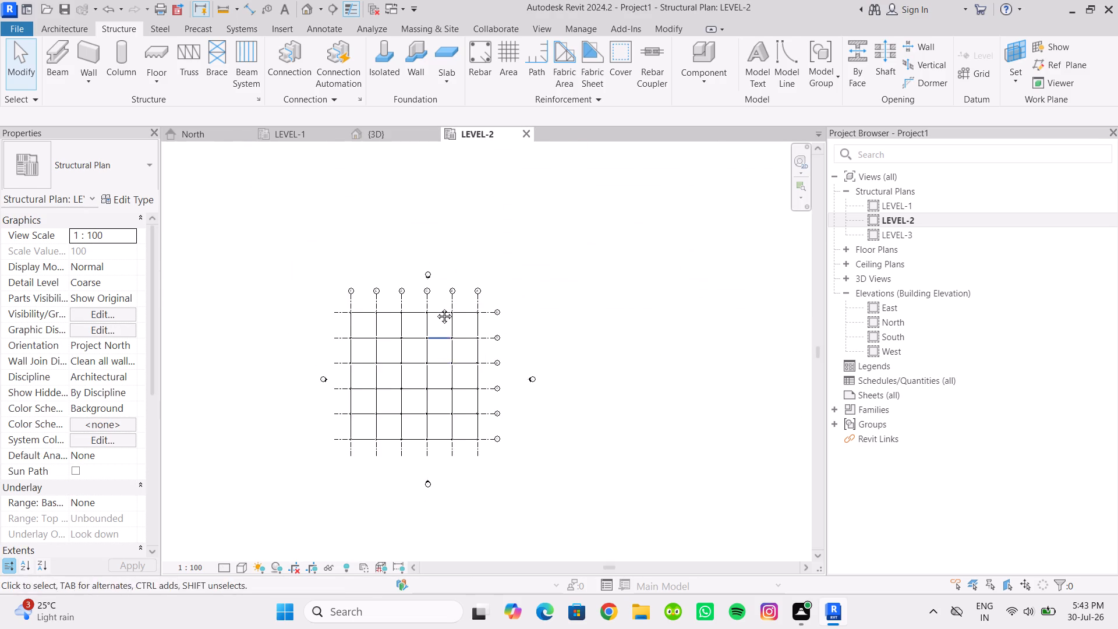
{"action": "middle_click_drag", "start_coordinate": [436, 308], "coordinate": [439, 305]}
{"action": "scroll", "coordinate": [401, 425], "scroll_direction": "up", "scroll_amount": 8}
{"action": "middle_click_drag", "start_coordinate": [372, 431], "coordinate": [388, 479]}
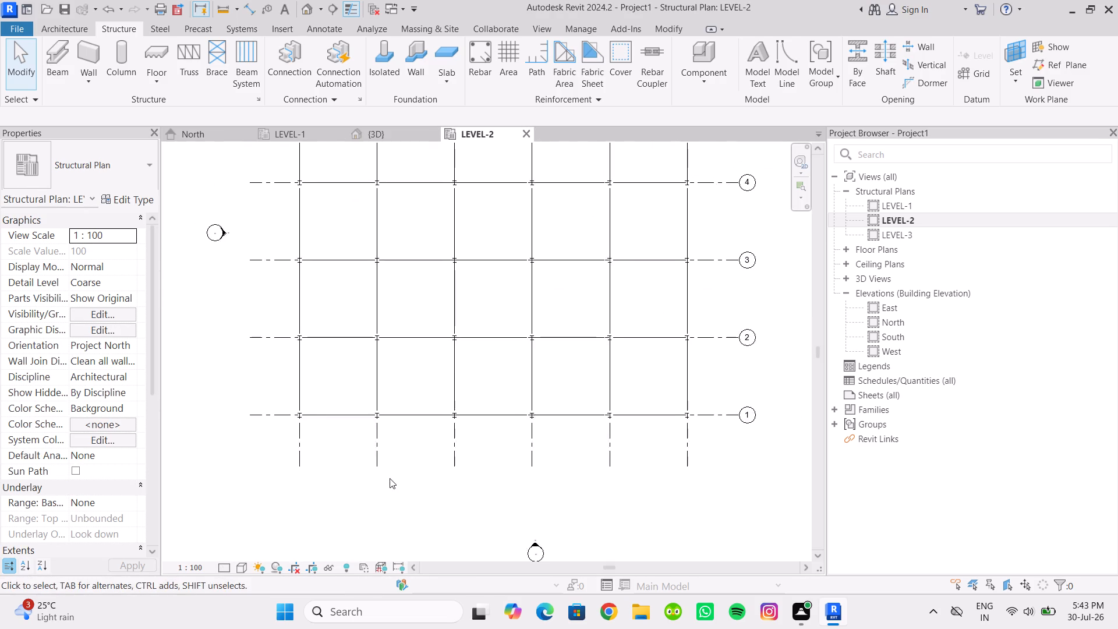
{"action": "middle_click_drag", "start_coordinate": [385, 475], "coordinate": [369, 475]}
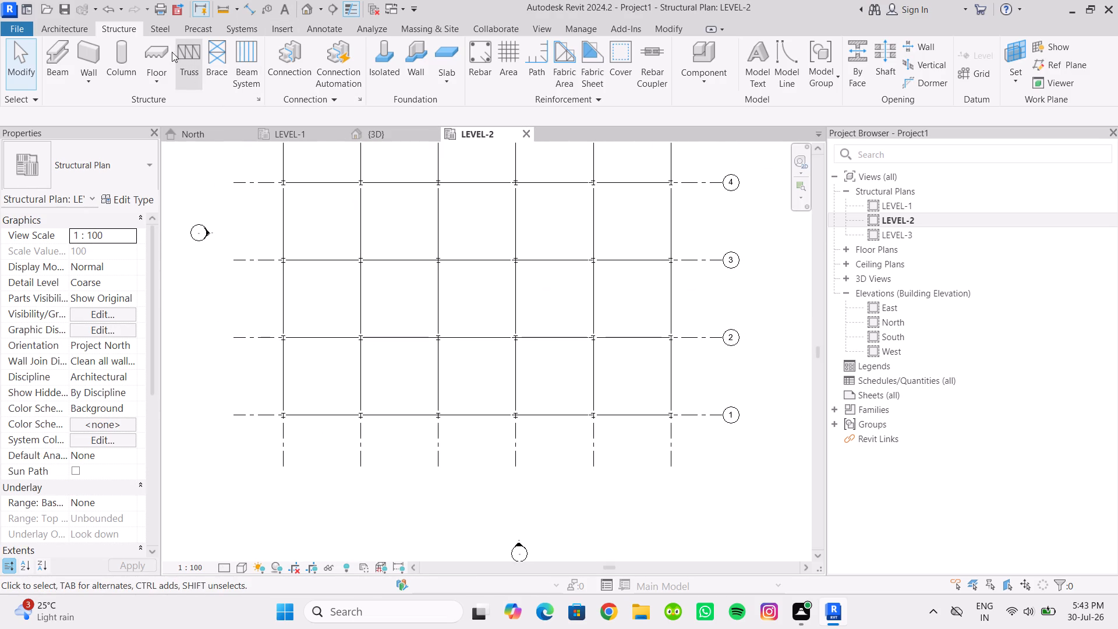
{"action": "left_click", "coordinate": [182, 67]}
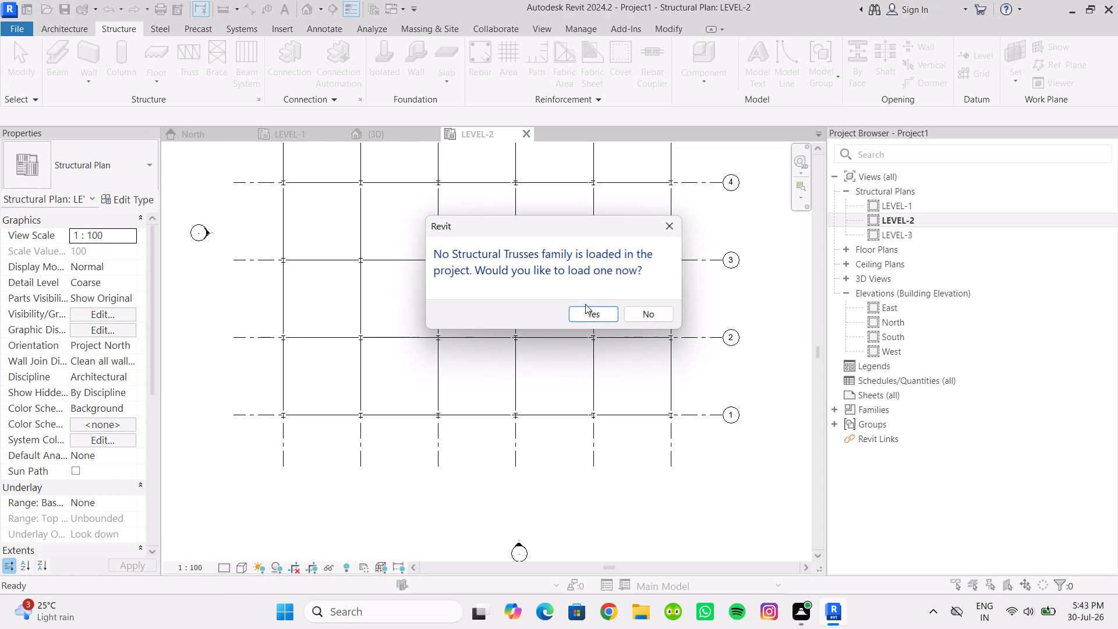
{"action": "left_click", "coordinate": [586, 305]}
{"action": "left_click", "coordinate": [588, 310]}
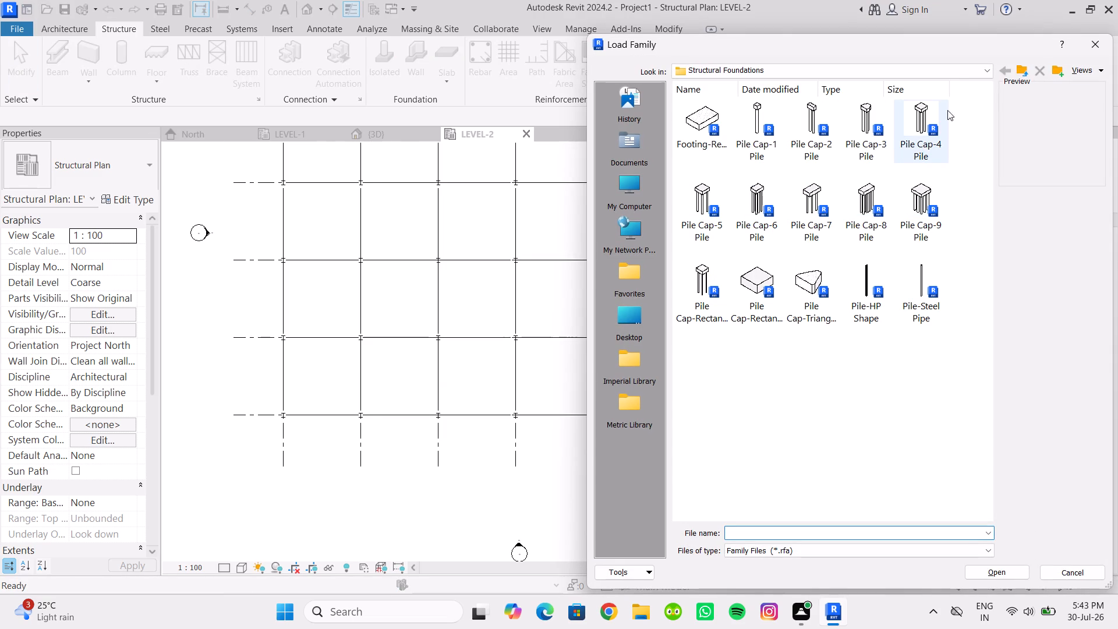
{"action": "left_click", "coordinate": [1024, 68]}
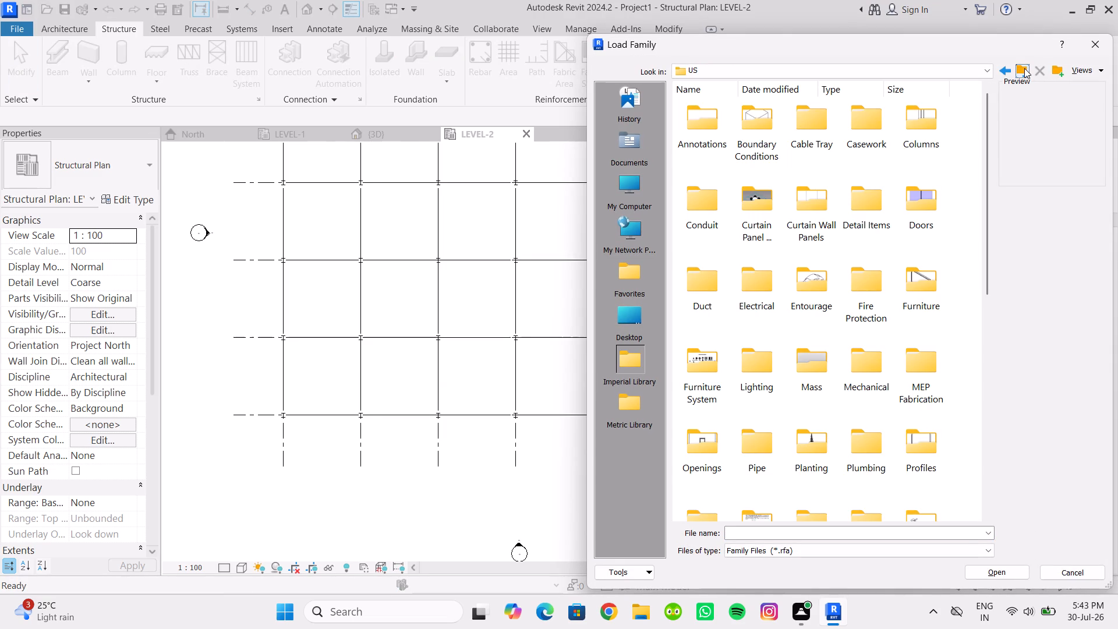
{"action": "left_click", "coordinate": [1025, 73]}
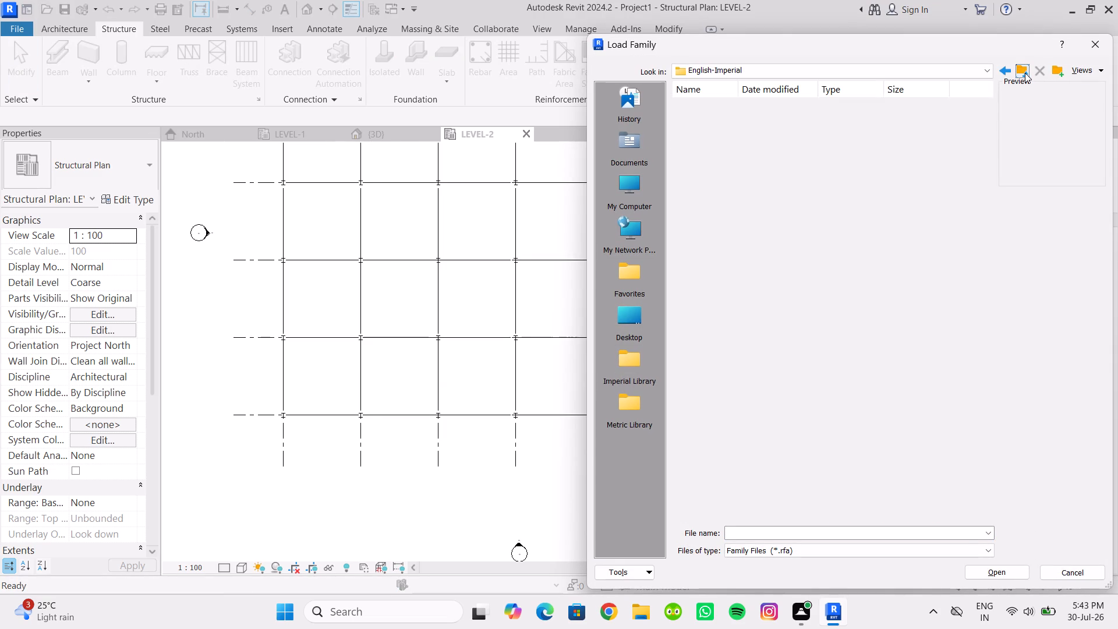
{"action": "left_click", "coordinate": [1017, 69]}
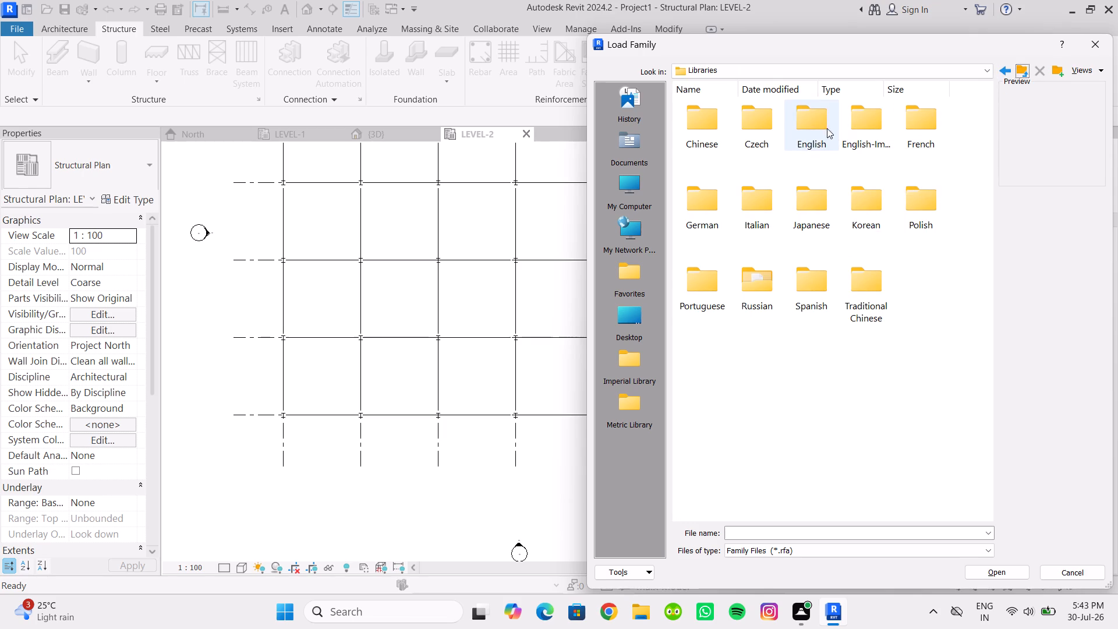
{"action": "double_click", "coordinate": [818, 130]}
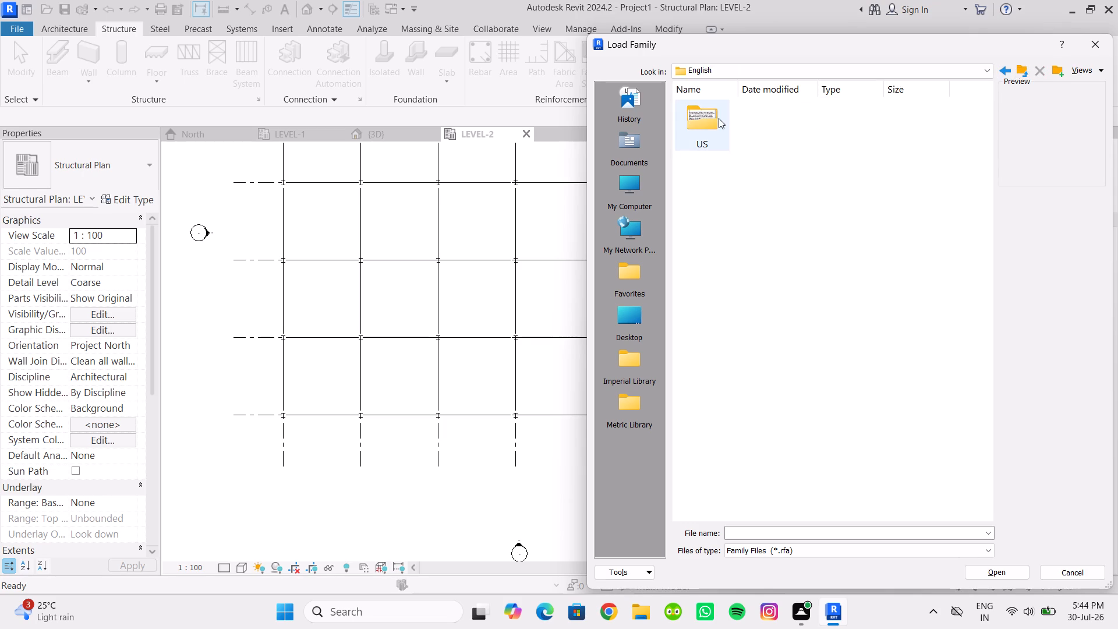
{"action": "double_click", "coordinate": [719, 118]}
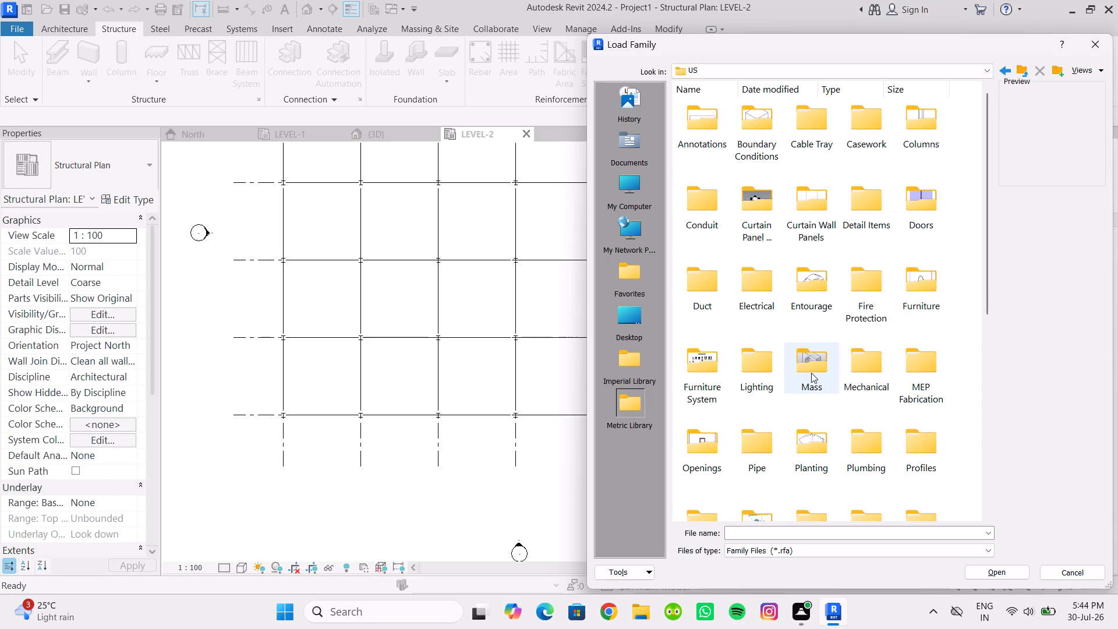
{"action": "scroll", "coordinate": [814, 375], "scroll_direction": "down", "scroll_amount": 4}
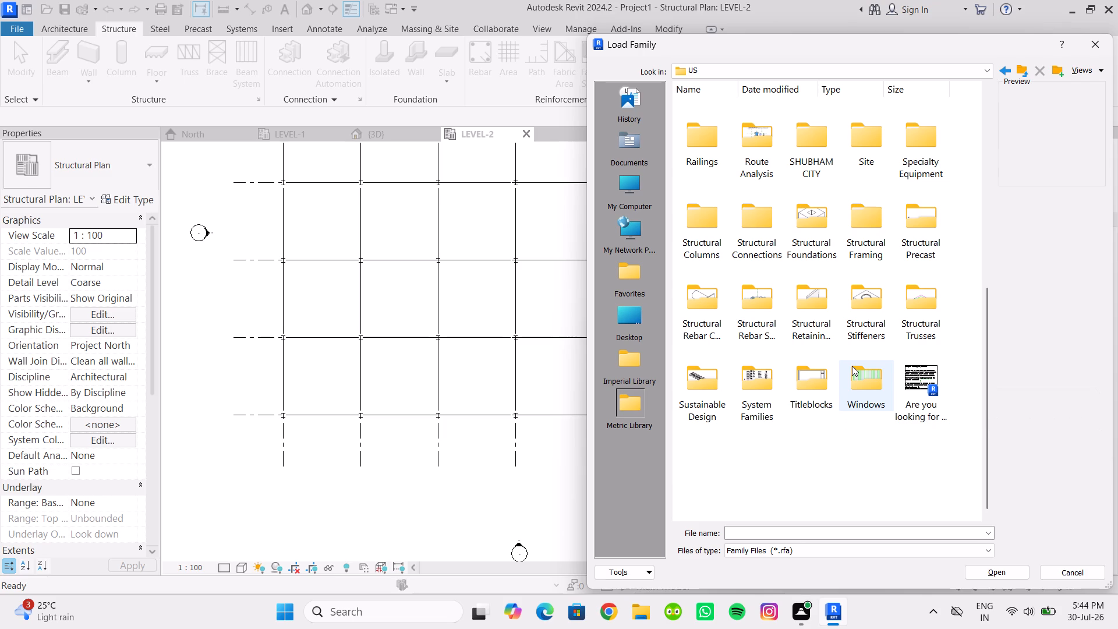
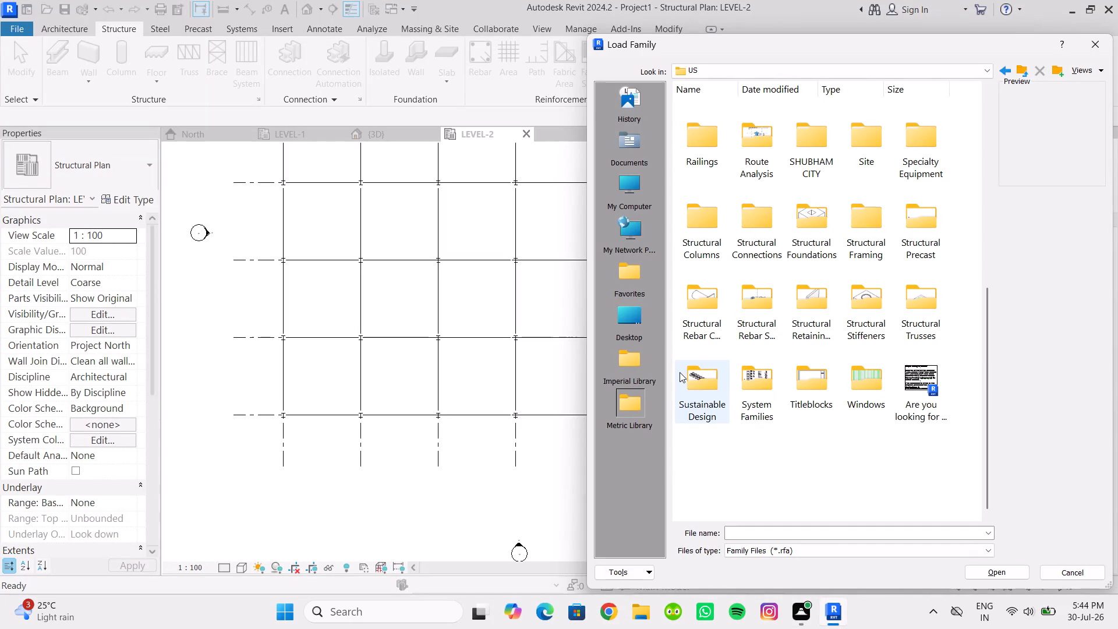
Load the M_Fink Truss family from the Structural Trusses library folder.
{"action": "double_click", "coordinate": [930, 291]}
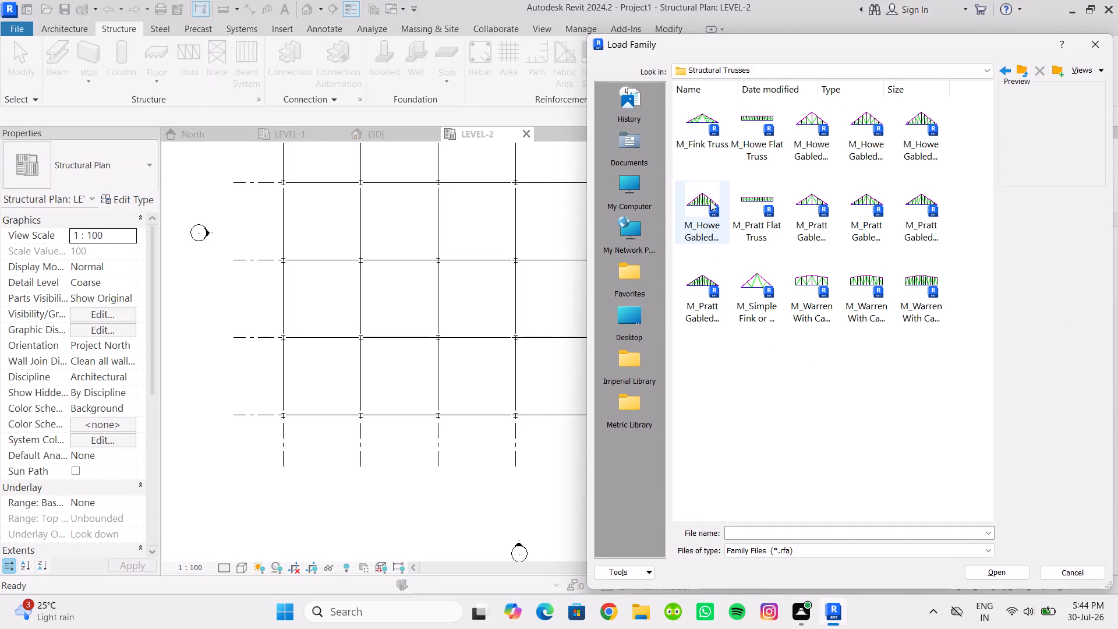
{"action": "double_click", "coordinate": [696, 140]}
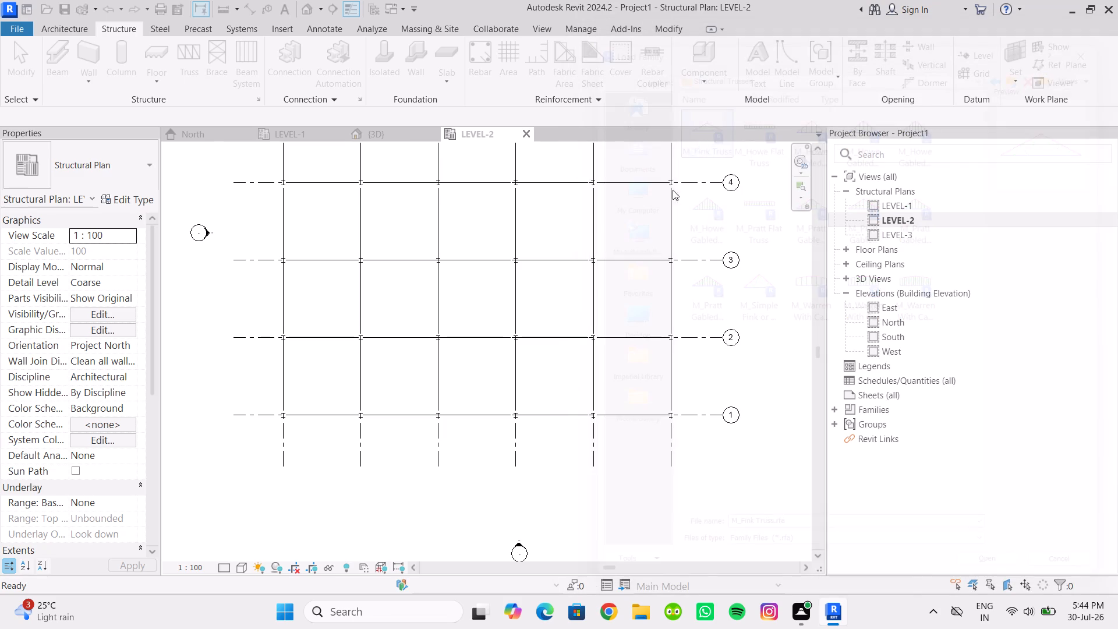
Place an M_Fink Truss on LEVEL-2 along grid line 1, from the column at grid F to the column at grid A.
{"action": "scroll", "coordinate": [287, 420], "scroll_direction": "up", "scroll_amount": 4}
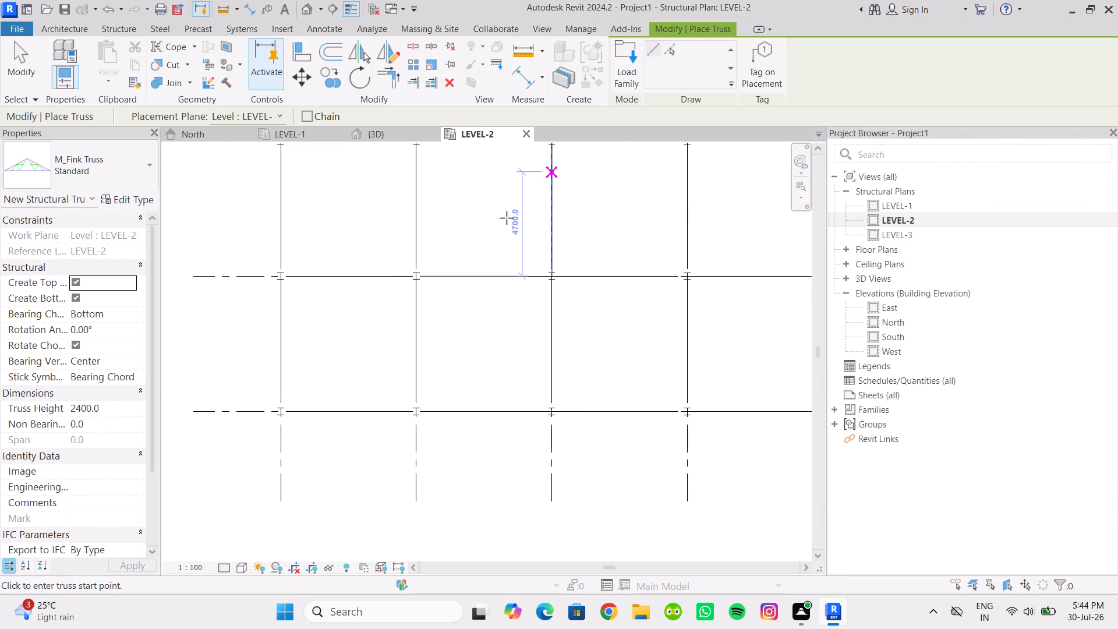
{"action": "middle_click_drag", "start_coordinate": [397, 379], "coordinate": [420, 355]}
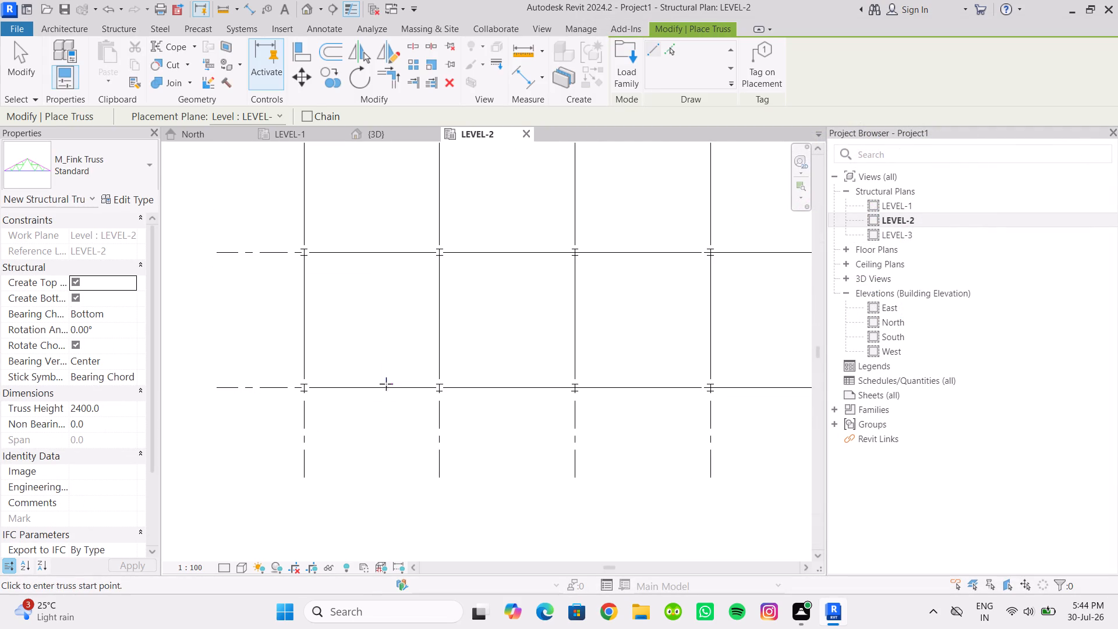
{"action": "scroll", "coordinate": [319, 393], "scroll_direction": "up", "scroll_amount": 5}
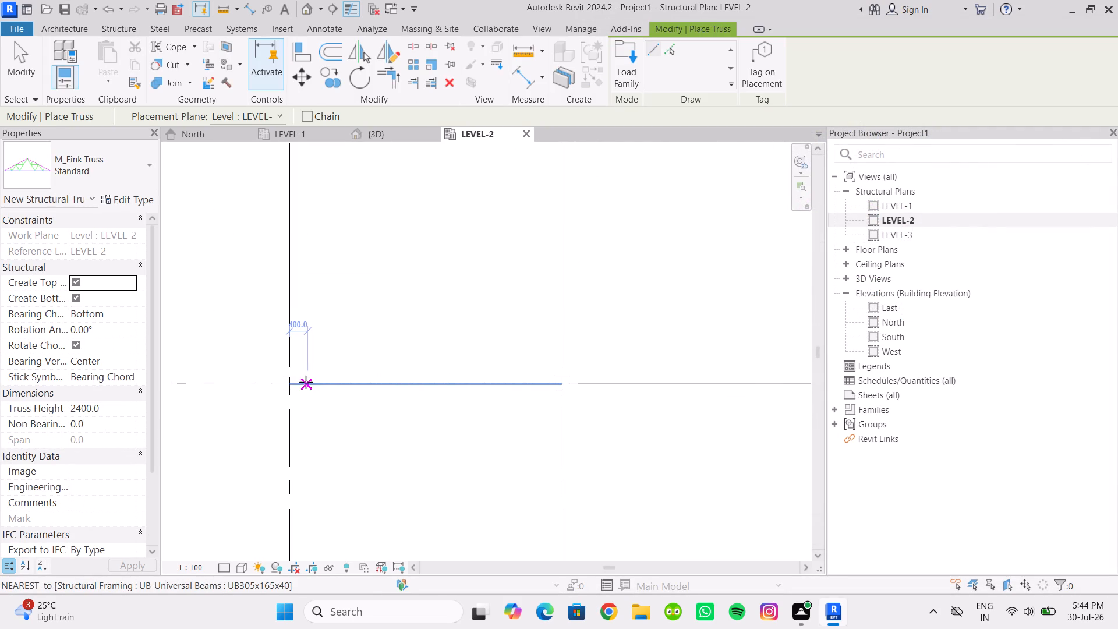
{"action": "left_click", "coordinate": [289, 386]}
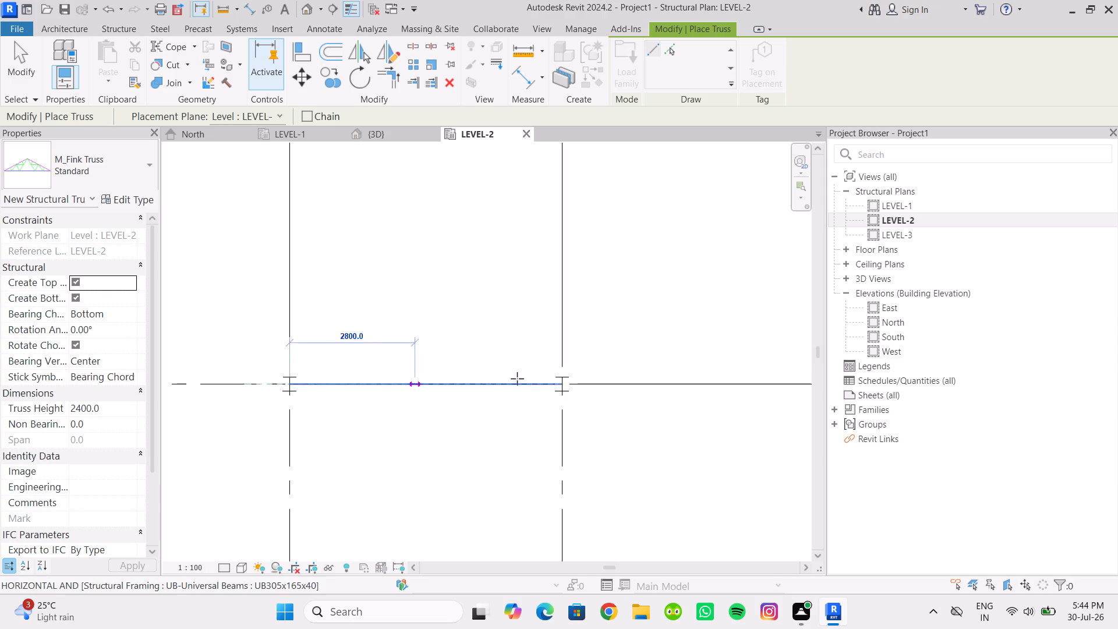
{"action": "scroll", "coordinate": [549, 384], "scroll_direction": "down", "scroll_amount": 5}
{"action": "middle_click_drag", "start_coordinate": [554, 385], "coordinate": [235, 391]}
{"action": "middle_click_drag", "start_coordinate": [543, 400], "coordinate": [206, 415]}
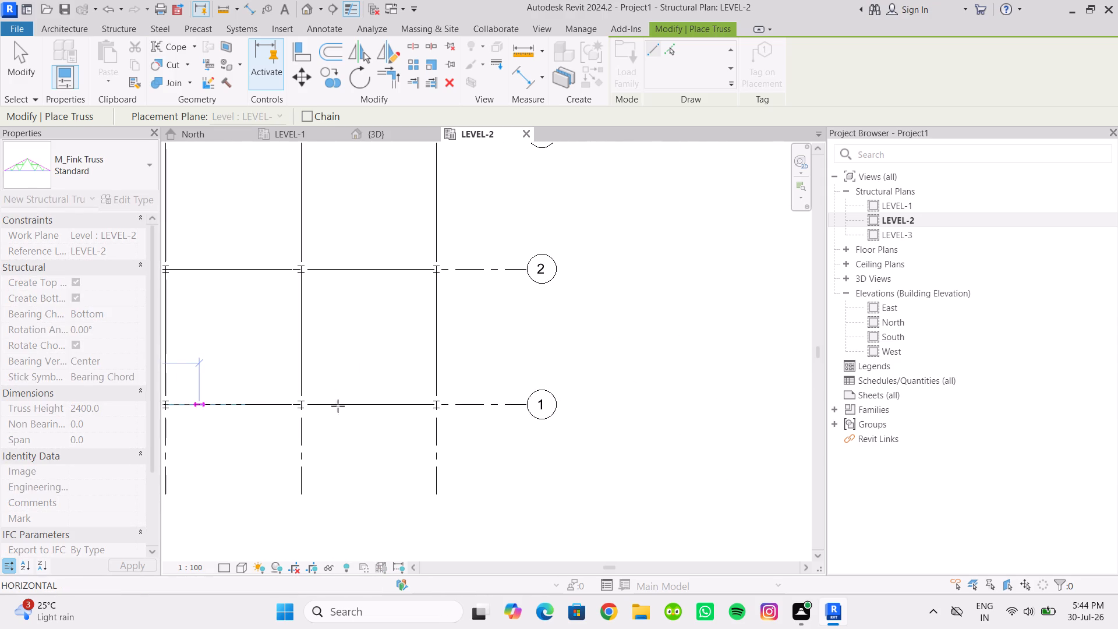
{"action": "scroll", "coordinate": [434, 398], "scroll_direction": "up", "scroll_amount": 11}
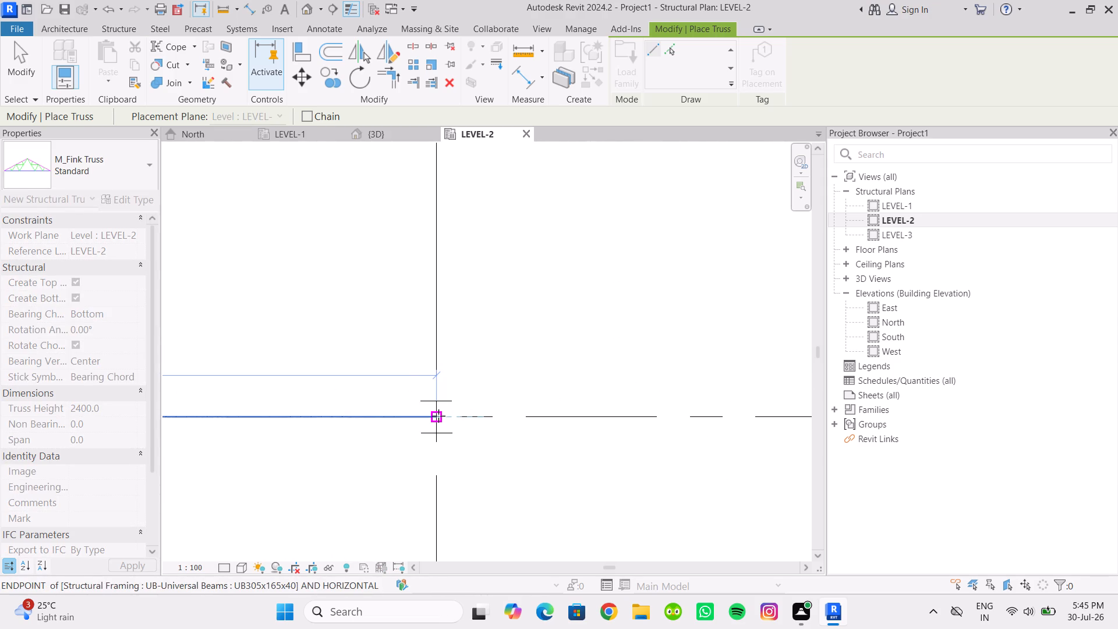
{"action": "left_click", "coordinate": [438, 416]}
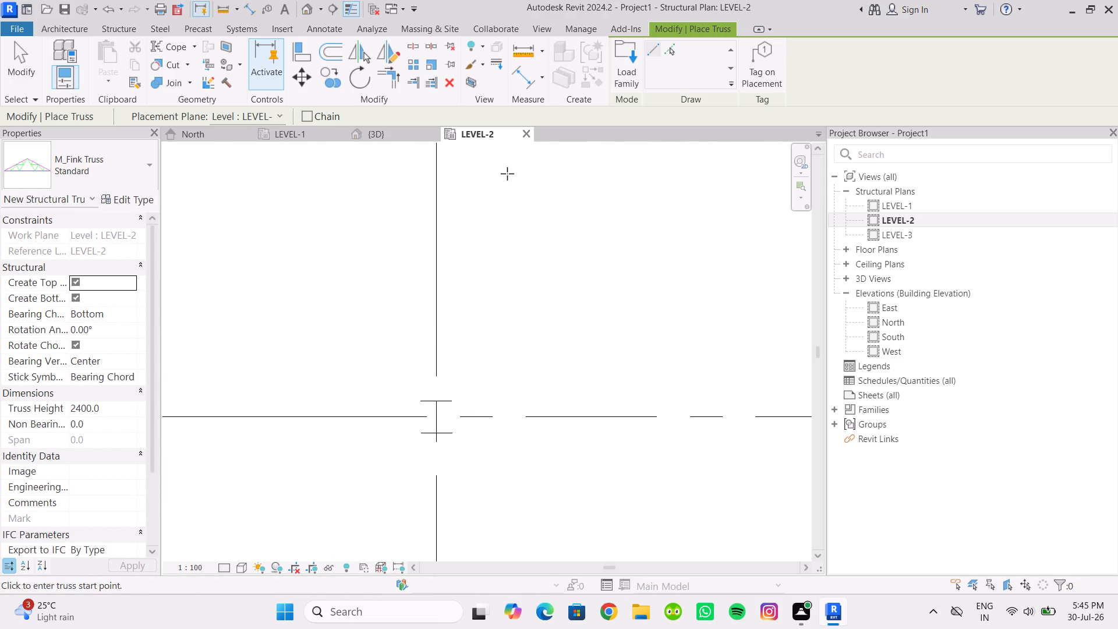
Leave truss placement and inspect the truss along grid 1 by orbiting the 3D view.
{"action": "left_click", "coordinate": [374, 136]}
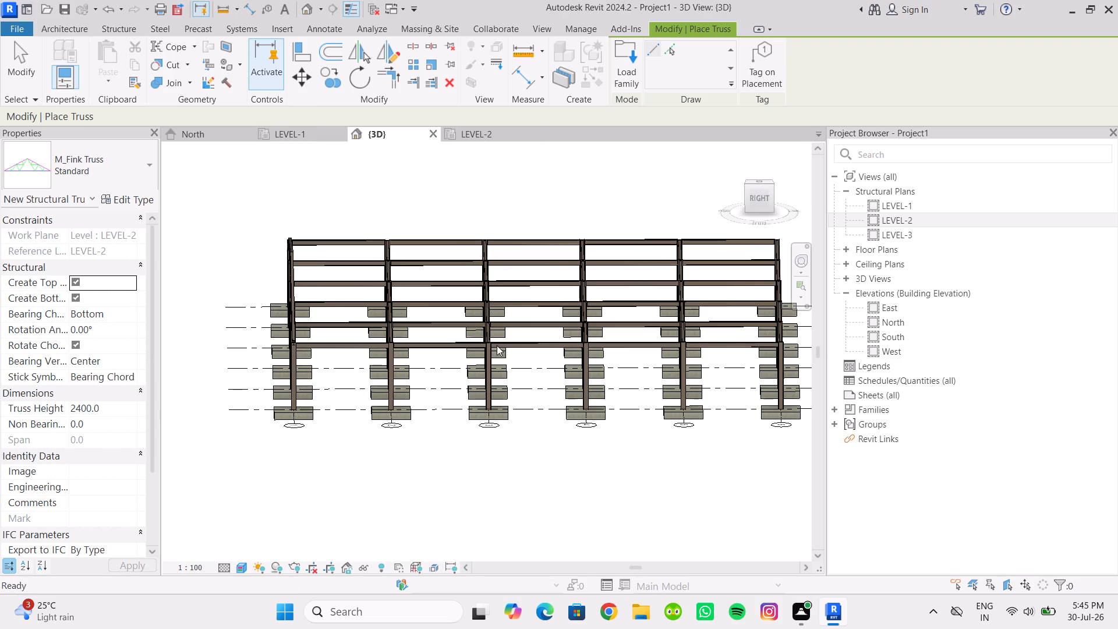
{"action": "scroll", "coordinate": [586, 388], "scroll_direction": "down", "scroll_amount": 3}
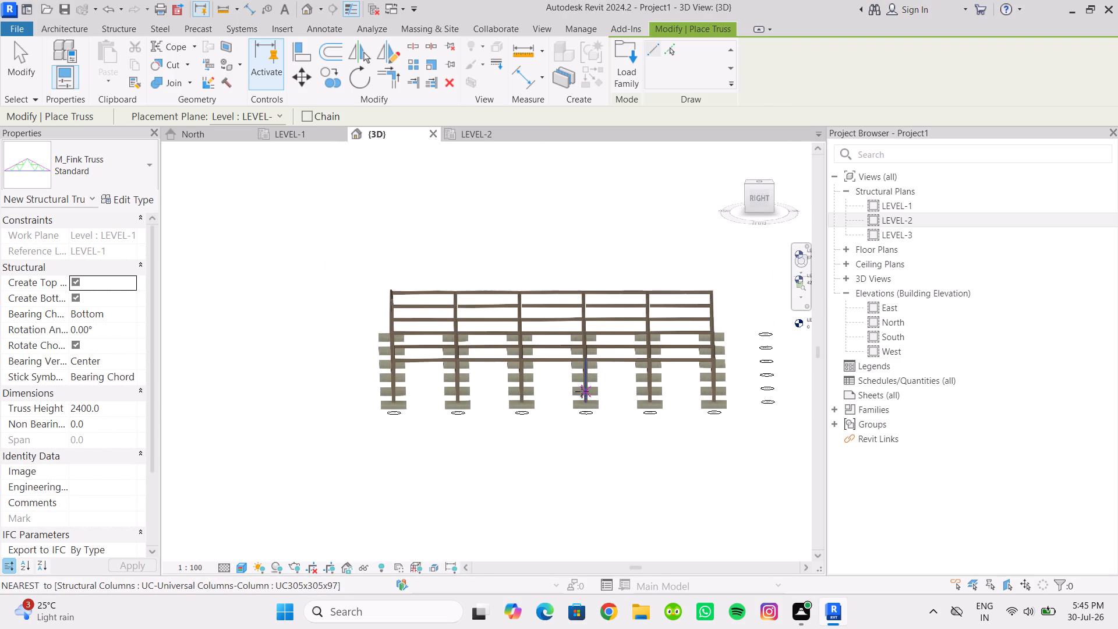
{"action": "middle_click_drag", "start_coordinate": [581, 390], "coordinate": [793, 398]}
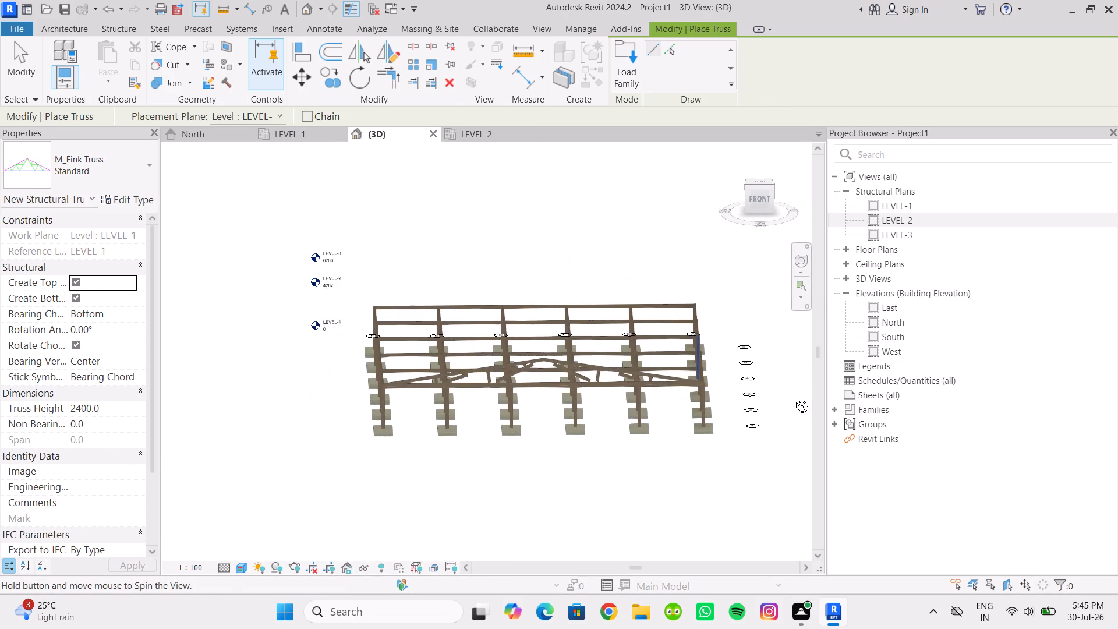
{"action": "middle_click_drag", "start_coordinate": [793, 398], "coordinate": [792, 398]}
{"action": "key", "text": "Escape"}
{"action": "scroll", "coordinate": [585, 425], "scroll_direction": "up", "scroll_amount": 2}
{"action": "middle_click_drag", "start_coordinate": [570, 443], "coordinate": [568, 411], "text": "shift"}
{"action": "scroll", "coordinate": [566, 420], "scroll_direction": "up", "scroll_amount": 1, "text": "shift"}
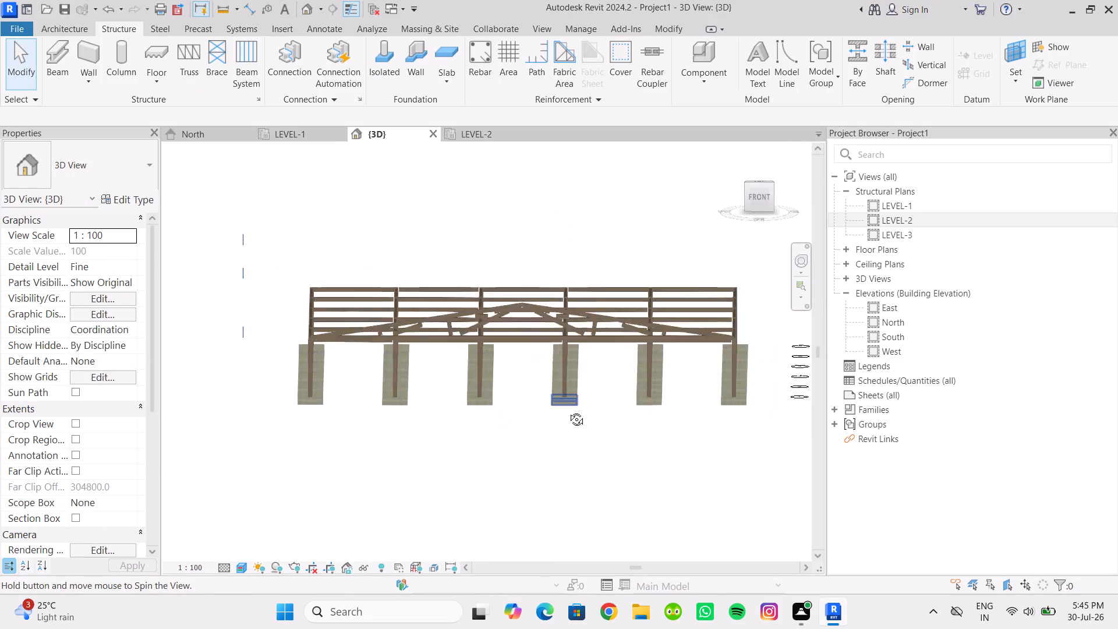
{"action": "middle_click_drag", "start_coordinate": [568, 411], "coordinate": [568, 398], "text": "shift"}
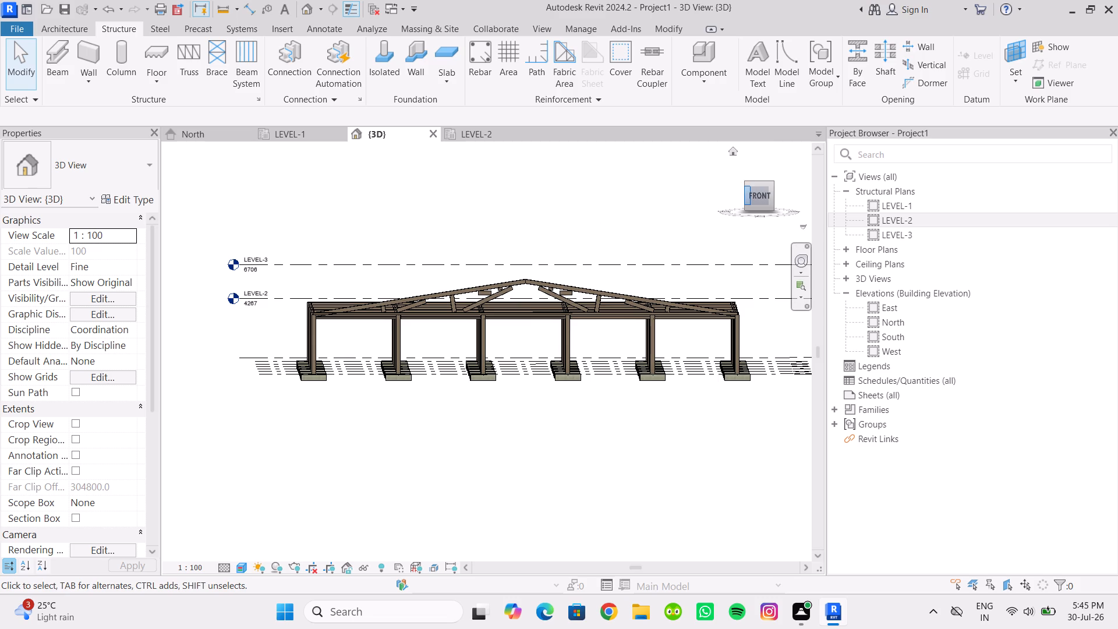
Examine the truss and its supporting columns from the front orientation of the 3D view.
{"action": "left_click", "coordinate": [758, 193]}
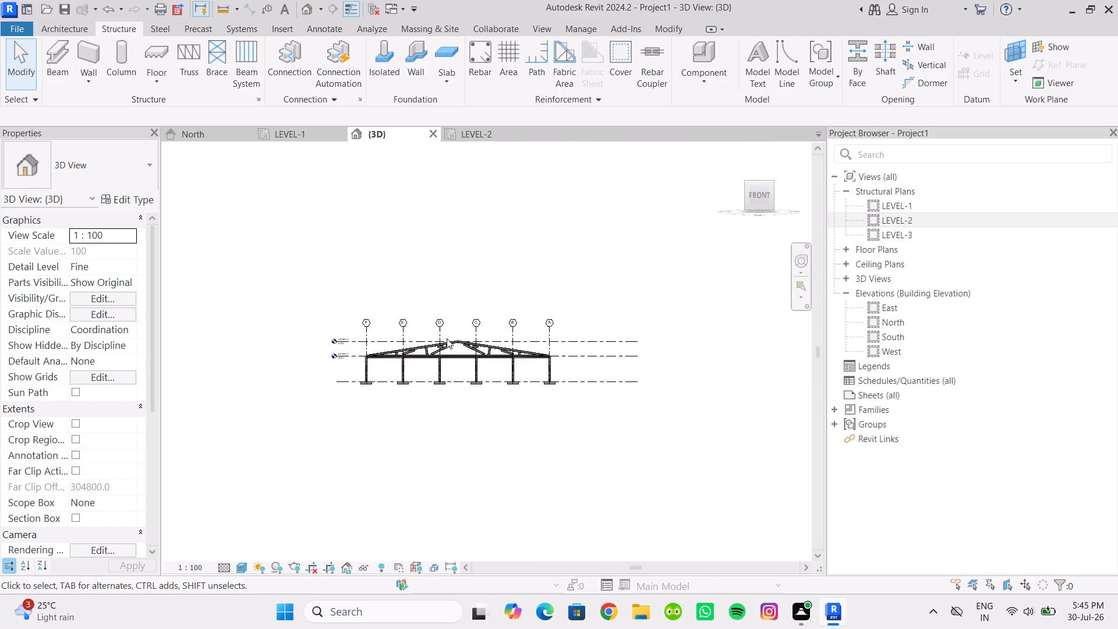
{"action": "scroll", "coordinate": [445, 355], "scroll_direction": "up", "scroll_amount": 5}
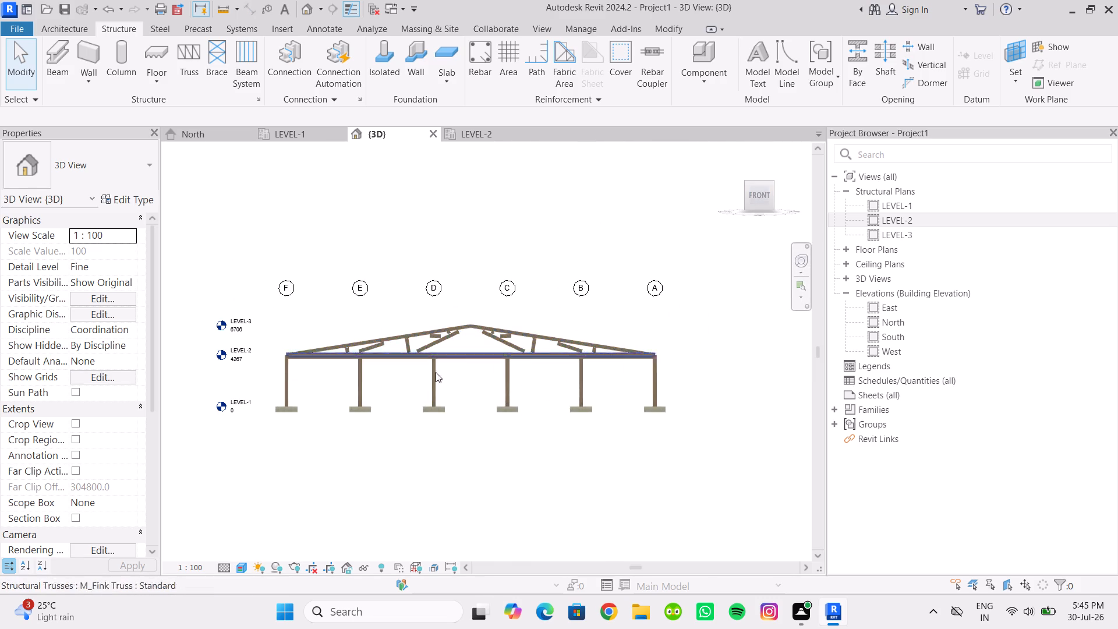
{"action": "scroll", "coordinate": [466, 402], "scroll_direction": "down", "scroll_amount": 3}
{"action": "middle_click_drag", "start_coordinate": [466, 412], "coordinate": [459, 471]}
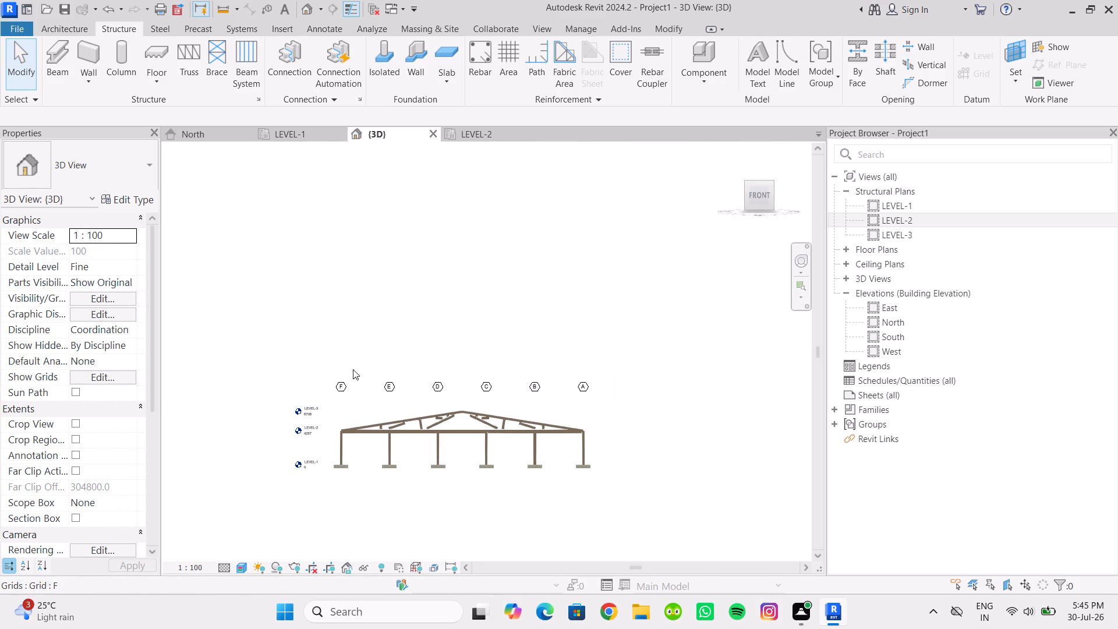
{"action": "key", "text": "Escape"}
{"action": "key", "text": "Escape"}
{"action": "scroll", "coordinate": [436, 508], "scroll_direction": "up", "scroll_amount": 4}
{"action": "middle_click_drag", "start_coordinate": [434, 507], "coordinate": [484, 480]}
{"action": "scroll", "coordinate": [452, 494], "scroll_direction": "up", "scroll_amount": 1}
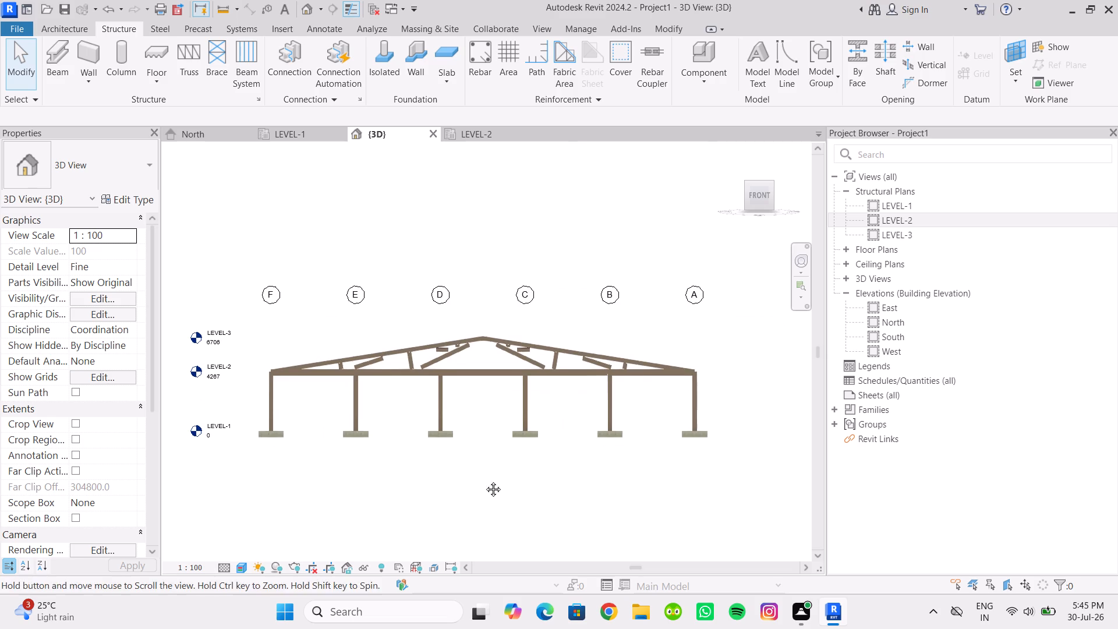
{"action": "middle_click_drag", "start_coordinate": [484, 480], "coordinate": [487, 479]}
{"action": "scroll", "coordinate": [483, 480], "scroll_direction": "up", "scroll_amount": 1}
{"action": "key", "text": "Escape"}
{"action": "scroll", "coordinate": [472, 471], "scroll_direction": "down", "scroll_amount": 3}
{"action": "middle_click_drag", "start_coordinate": [474, 473], "coordinate": [475, 443]}
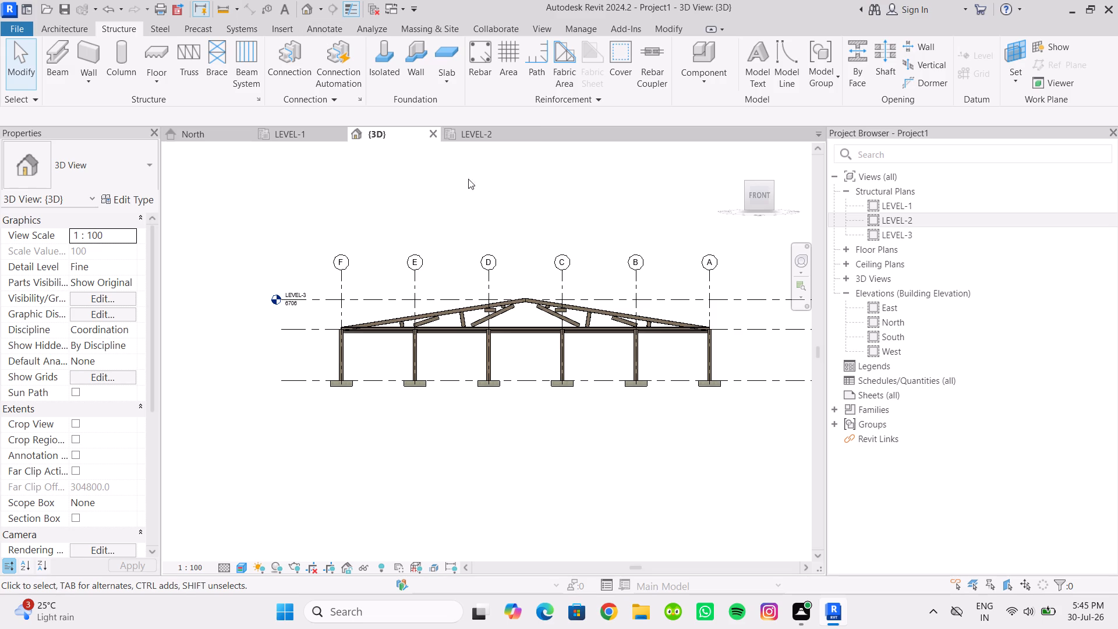
On the LEVEL-2 plan, copy the grid 1 truss onto grid lines 2, 3, 4, 5 and 6 as multiple copies.
{"action": "left_click", "coordinate": [477, 139]}
{"action": "scroll", "coordinate": [487, 370], "scroll_direction": "down", "scroll_amount": 8}
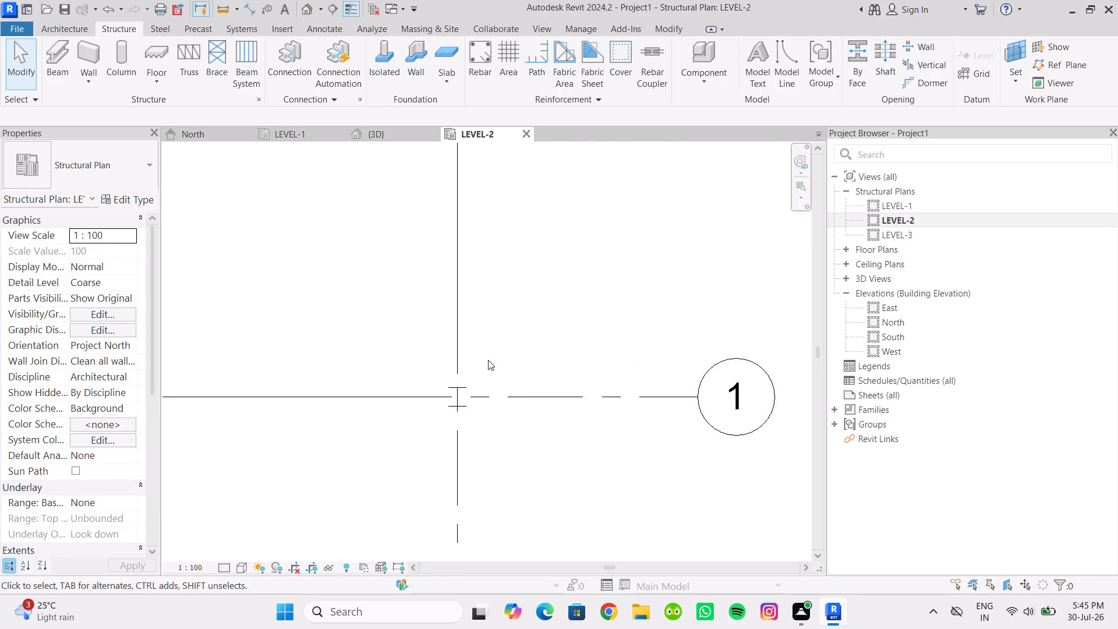
{"action": "scroll", "coordinate": [488, 360], "scroll_direction": "down", "scroll_amount": 8}
{"action": "left_click", "coordinate": [466, 376]}
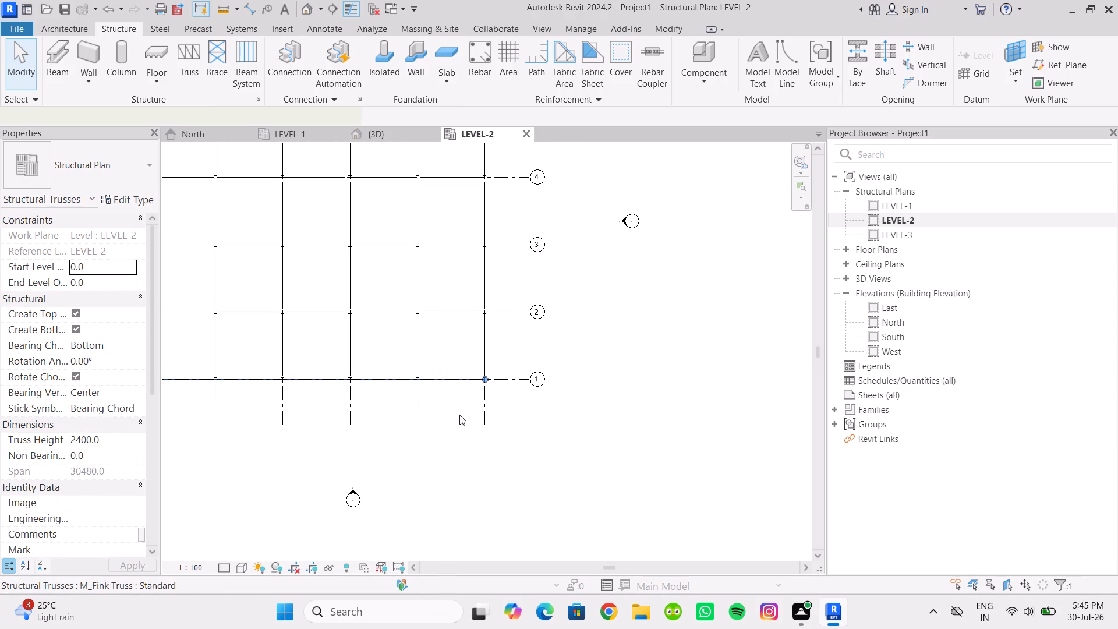
{"action": "middle_click_drag", "start_coordinate": [455, 419], "coordinate": [600, 451]}
{"action": "scroll", "coordinate": [433, 441], "scroll_direction": "down", "scroll_amount": 2}
{"action": "middle_click_drag", "start_coordinate": [433, 441], "coordinate": [413, 446]}
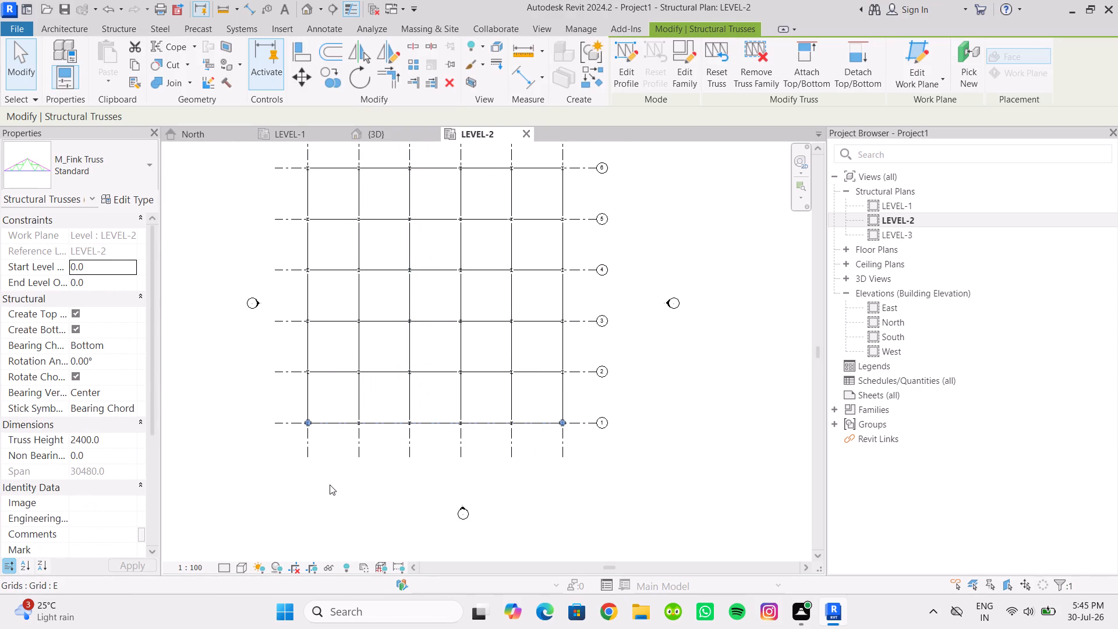
{"action": "left_click", "coordinate": [332, 80]}
{"action": "left_click_drag", "start_coordinate": [283, 425], "coordinate": [283, 420]}
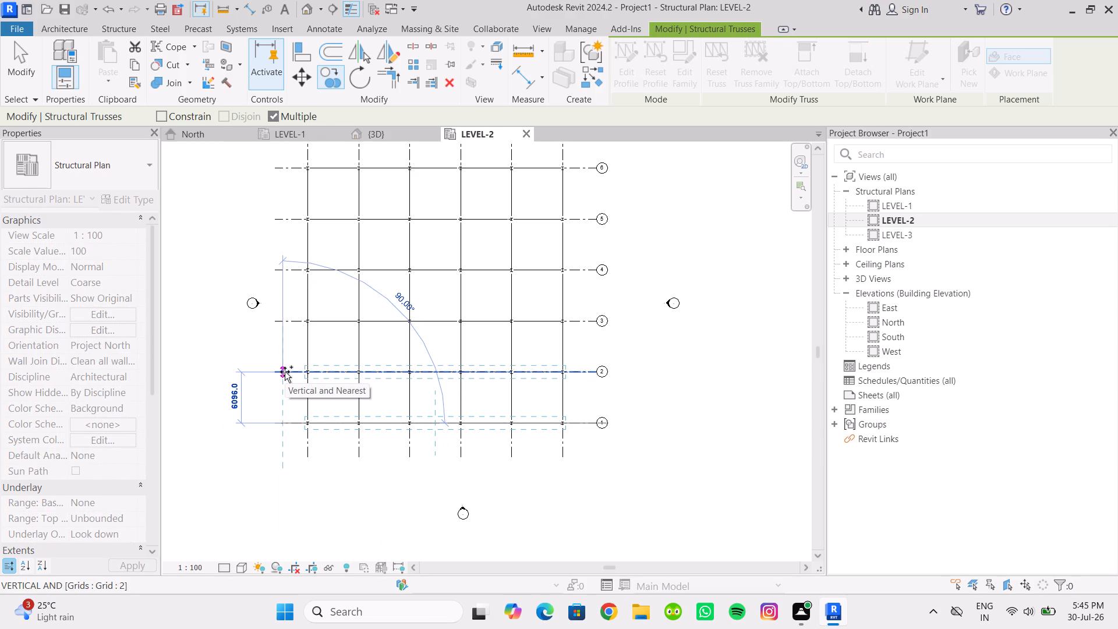
{"action": "left_click", "coordinate": [285, 372]}
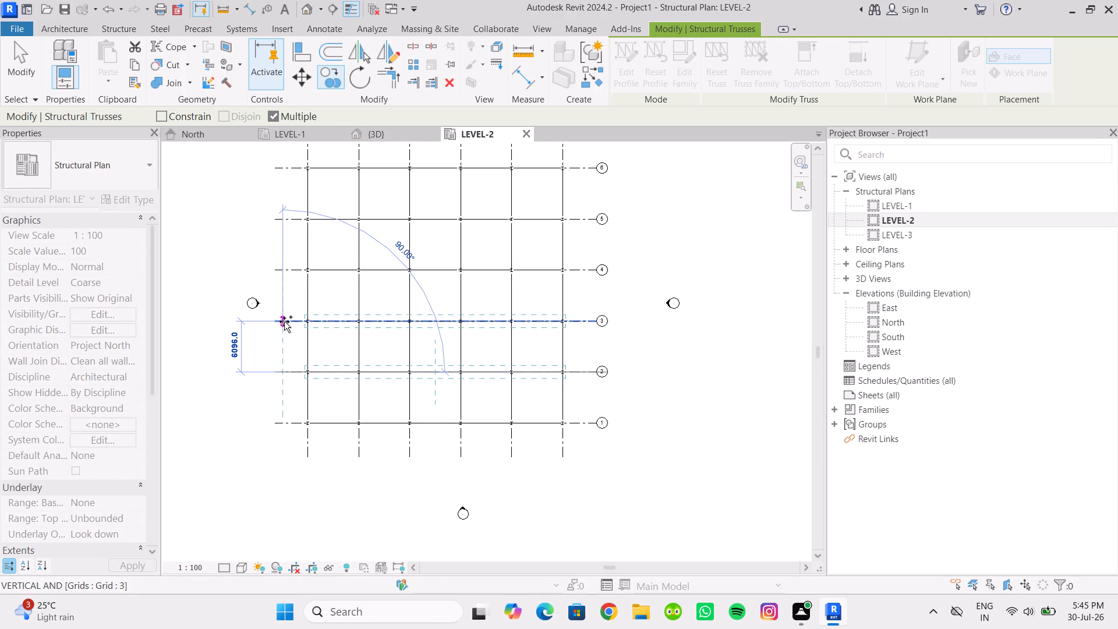
{"action": "left_click", "coordinate": [284, 321]}
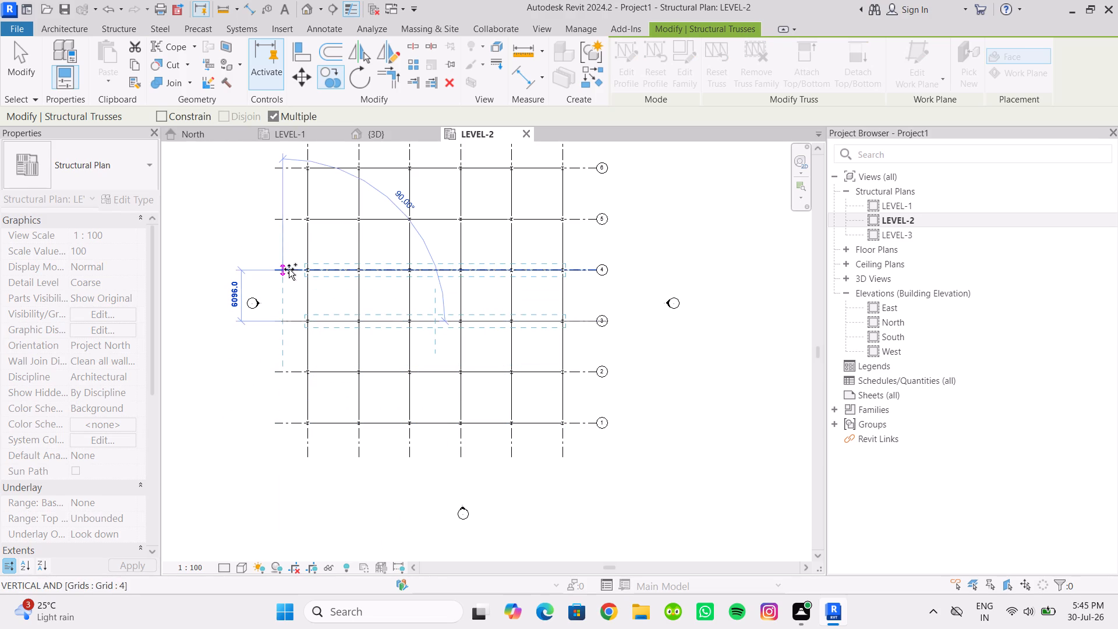
{"action": "left_click", "coordinate": [289, 269]}
{"action": "left_click", "coordinate": [286, 220]}
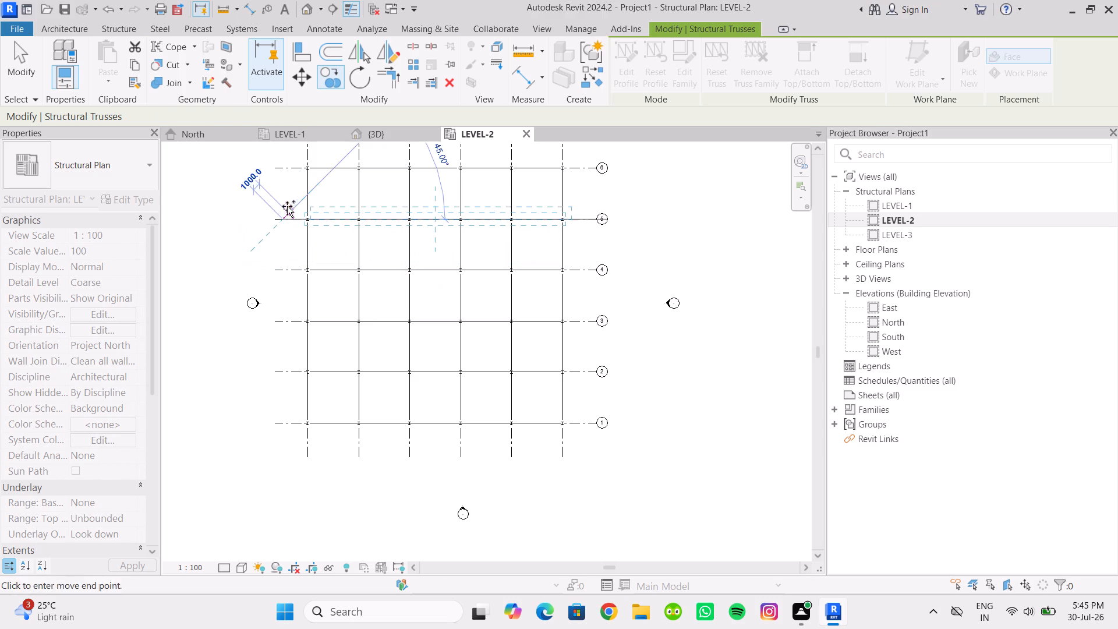
{"action": "left_click", "coordinate": [284, 169]}
{"action": "middle_click_drag", "start_coordinate": [286, 196], "coordinate": [279, 316]}
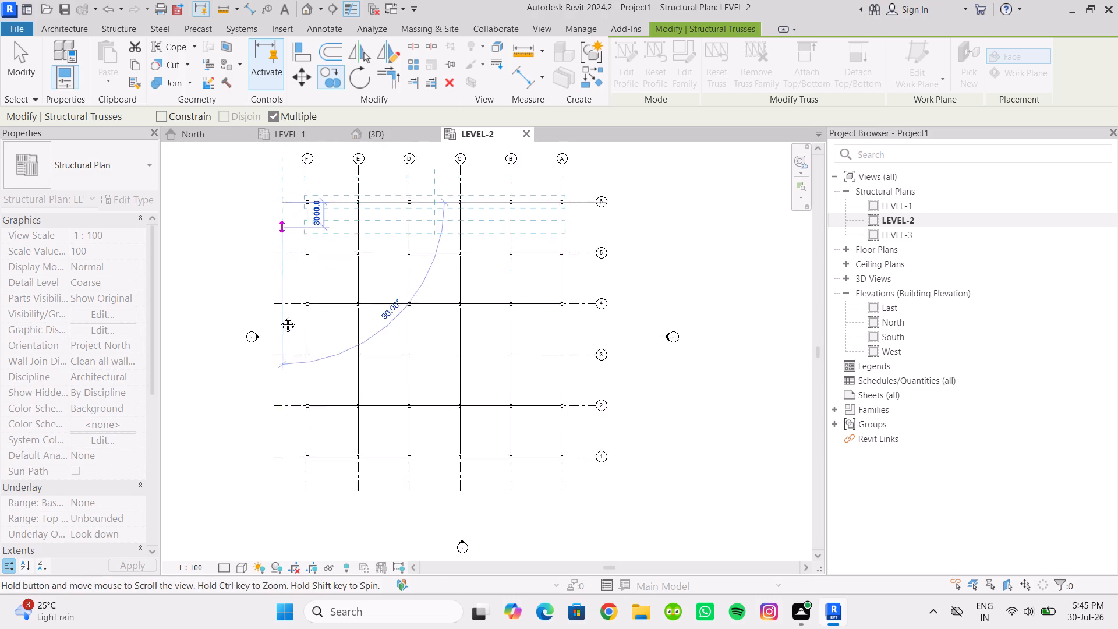
{"action": "middle_click_drag", "start_coordinate": [279, 316], "coordinate": [276, 363]}
{"action": "key", "text": "Escape"}
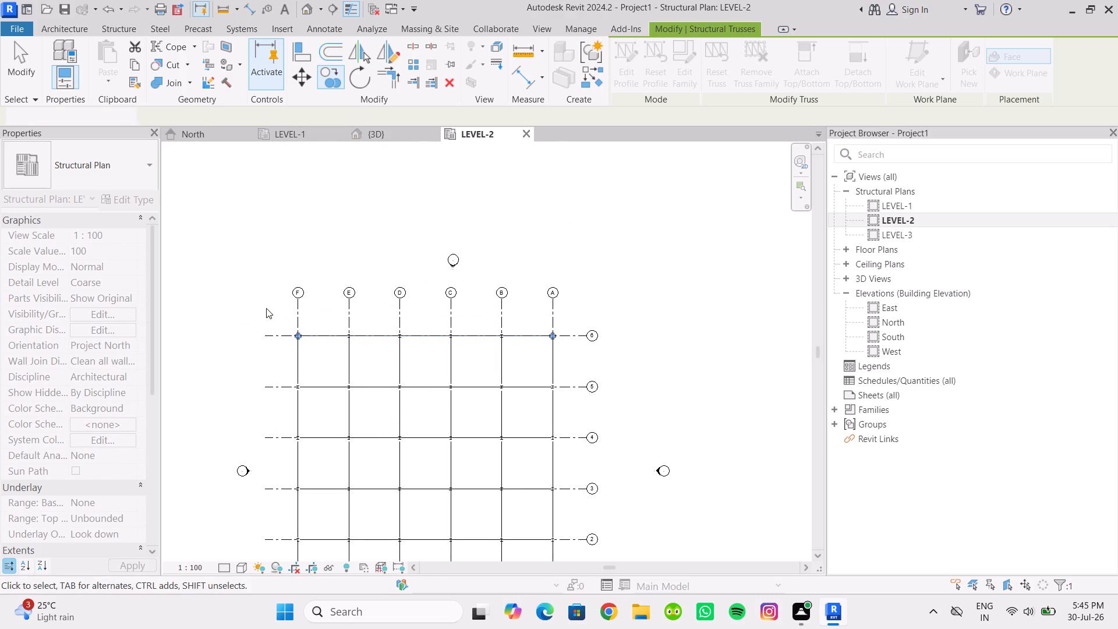
Examine the trusses on all six numbered grid lines from several angles in the 3D view.
{"action": "left_click", "coordinate": [378, 135]}
{"action": "scroll", "coordinate": [496, 386], "scroll_direction": "down", "scroll_amount": 2}
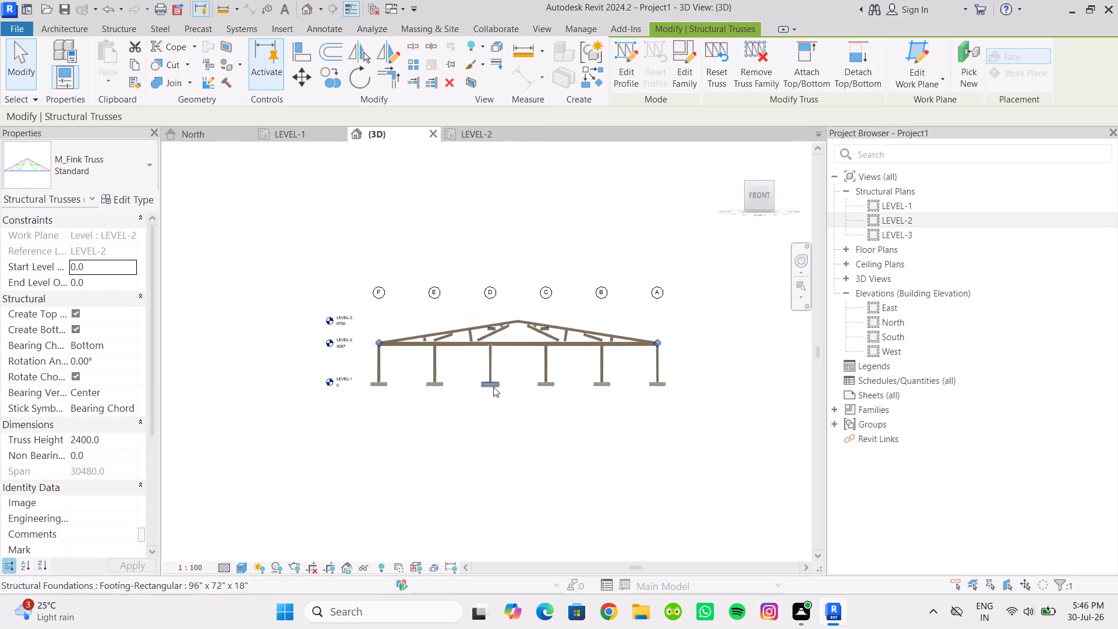
{"action": "middle_click_drag", "start_coordinate": [490, 388], "coordinate": [307, 363], "text": "shift"}
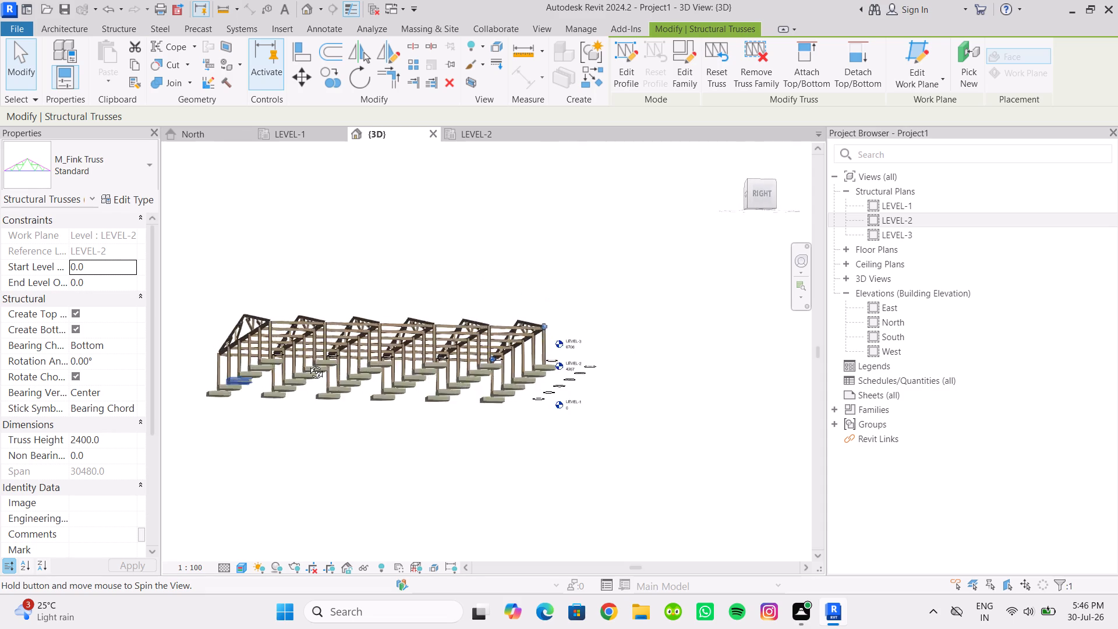
{"action": "middle_click_drag", "start_coordinate": [307, 363], "coordinate": [603, 455], "text": "shift"}
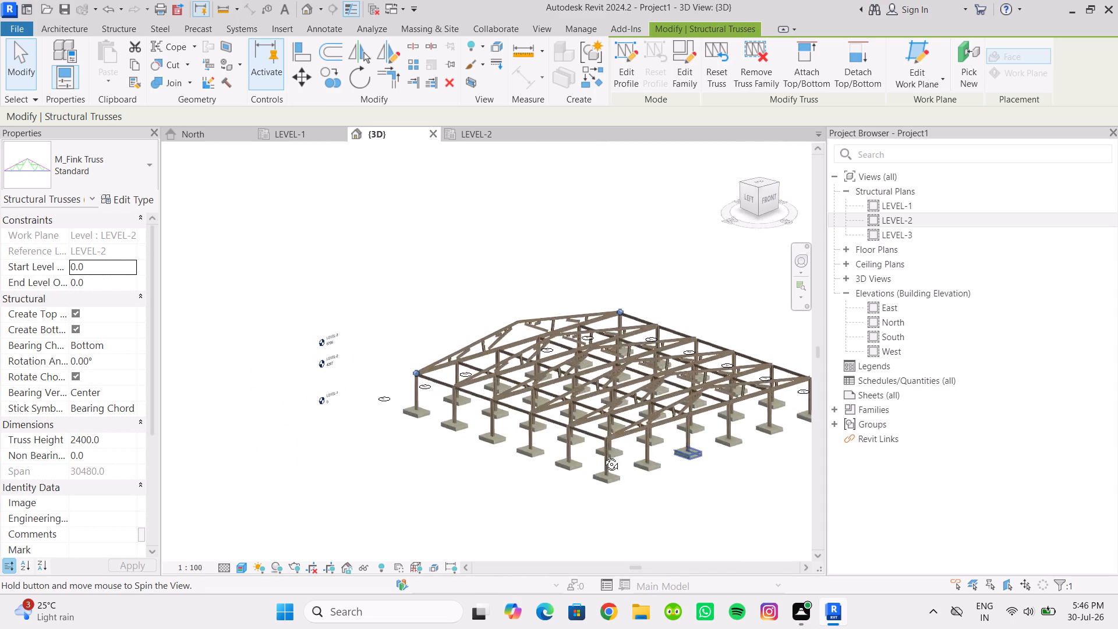
{"action": "middle_click_drag", "start_coordinate": [603, 455], "coordinate": [391, 431], "text": "shift"}
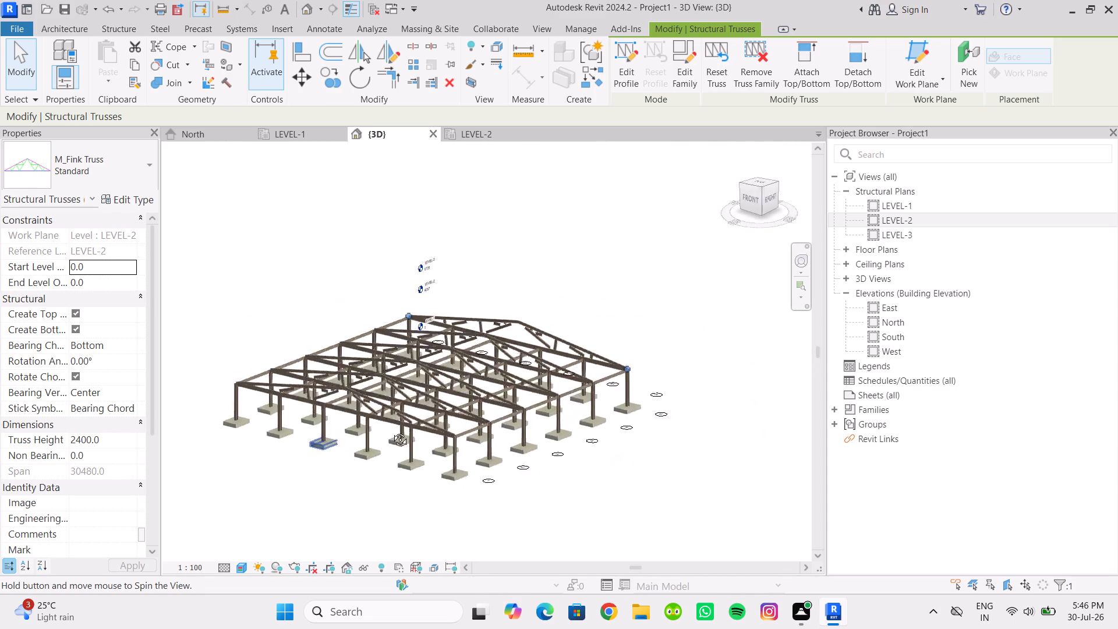
{"action": "middle_click_drag", "start_coordinate": [391, 431], "coordinate": [477, 435], "text": "shift"}
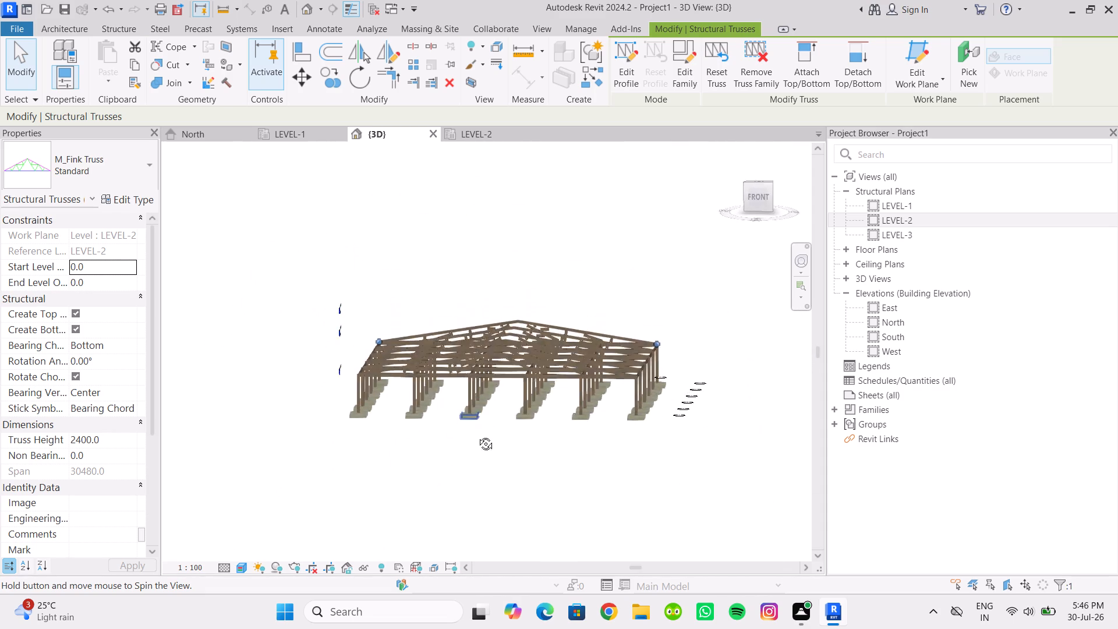
{"action": "middle_click_drag", "start_coordinate": [477, 435], "coordinate": [429, 490], "text": "shift"}
{"action": "scroll", "coordinate": [475, 444], "scroll_direction": "down", "scroll_amount": 2}
{"action": "middle_click_drag", "start_coordinate": [475, 444], "coordinate": [476, 375]}
{"action": "scroll", "coordinate": [455, 446], "scroll_direction": "up", "scroll_amount": 1}
{"action": "left_click", "coordinate": [436, 475]}
{"action": "middle_click_drag", "start_coordinate": [443, 465], "coordinate": [412, 546]}
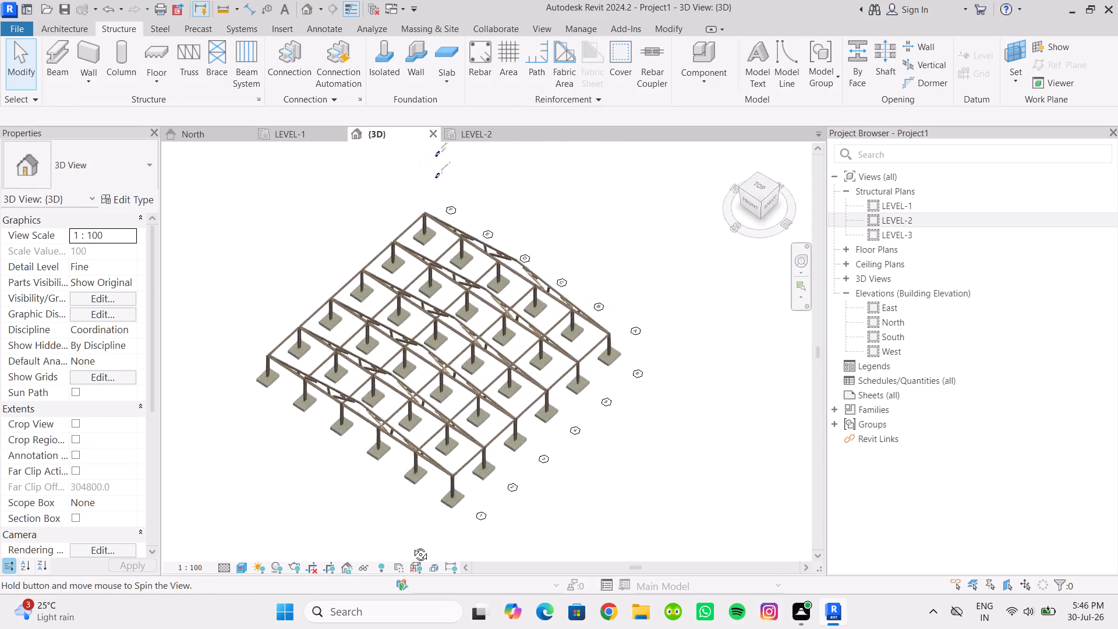
{"action": "middle_click_drag", "start_coordinate": [412, 546], "coordinate": [412, 542]}
{"action": "middle_click_drag", "start_coordinate": [399, 482], "coordinate": [391, 500]}
{"action": "scroll", "coordinate": [371, 500], "scroll_direction": "down", "scroll_amount": 1}
{"action": "middle_click_drag", "start_coordinate": [371, 500], "coordinate": [425, 418]}
{"action": "middle_click_drag", "start_coordinate": [415, 429], "coordinate": [409, 455]}
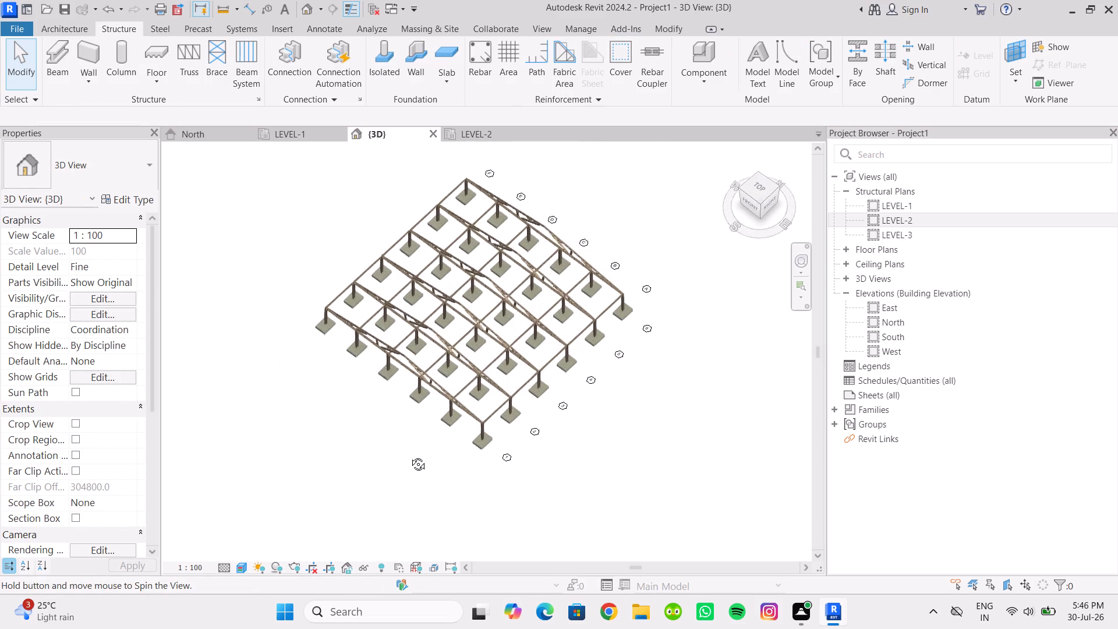
Examine the trusses from low and front angles in the 3D view and check the LEVEL-1 and LEVEL-2 plans.
{"action": "middle_click_drag", "start_coordinate": [409, 455], "coordinate": [540, 338]}
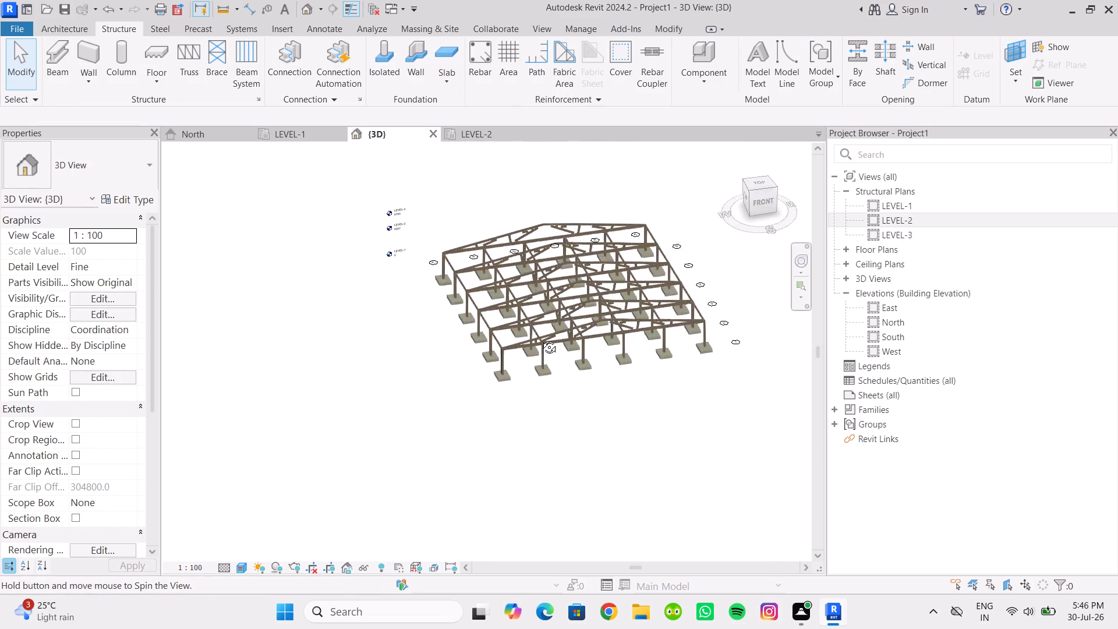
{"action": "middle_click_drag", "start_coordinate": [540, 338], "coordinate": [525, 248]}
{"action": "middle_click_drag", "start_coordinate": [512, 367], "coordinate": [450, 437]}
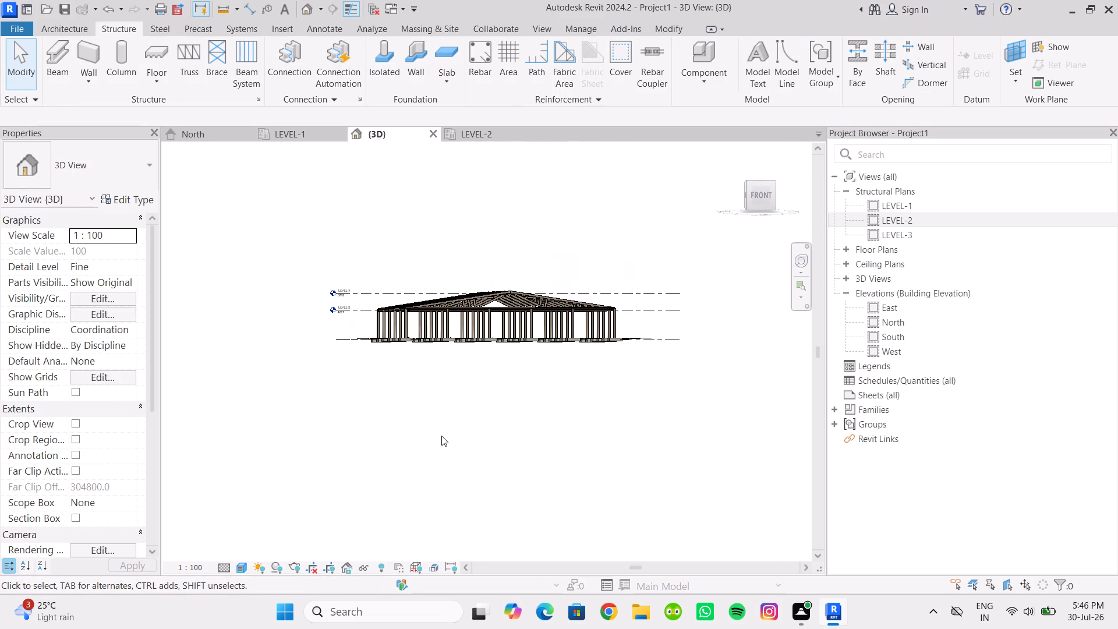
{"action": "scroll", "coordinate": [473, 423], "scroll_direction": "up", "scroll_amount": 2}
{"action": "left_click", "coordinate": [295, 135]}
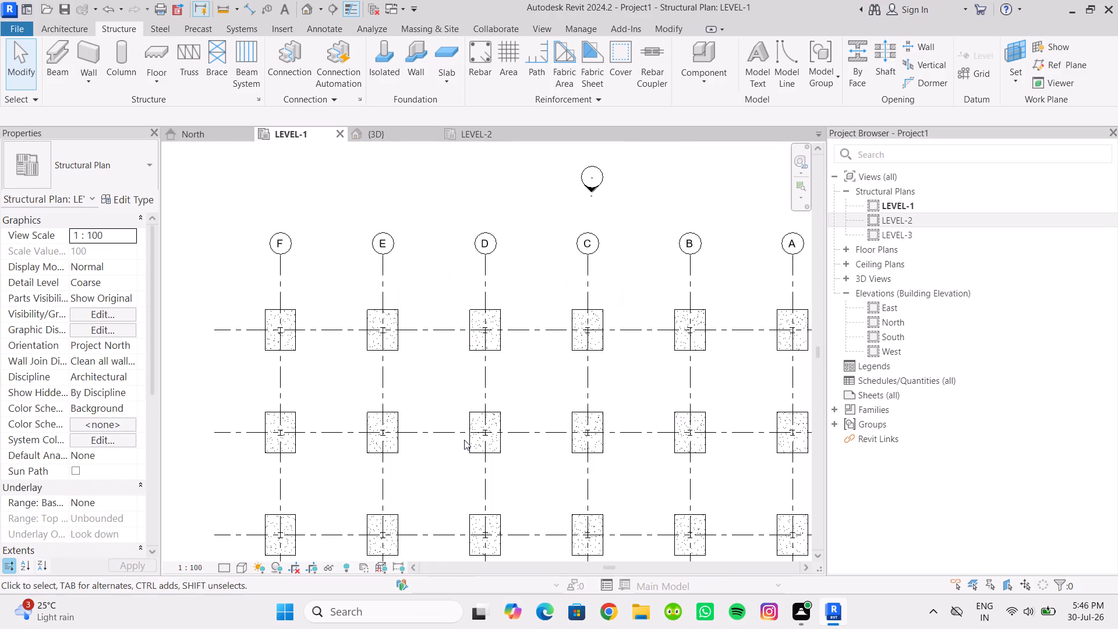
{"action": "scroll", "coordinate": [476, 443], "scroll_direction": "down", "scroll_amount": 3}
{"action": "left_click", "coordinate": [459, 140]}
Examine the Fink truss profile against the columns, grids A–F and the levels in the North elevation.
{"action": "left_click", "coordinate": [199, 135]}
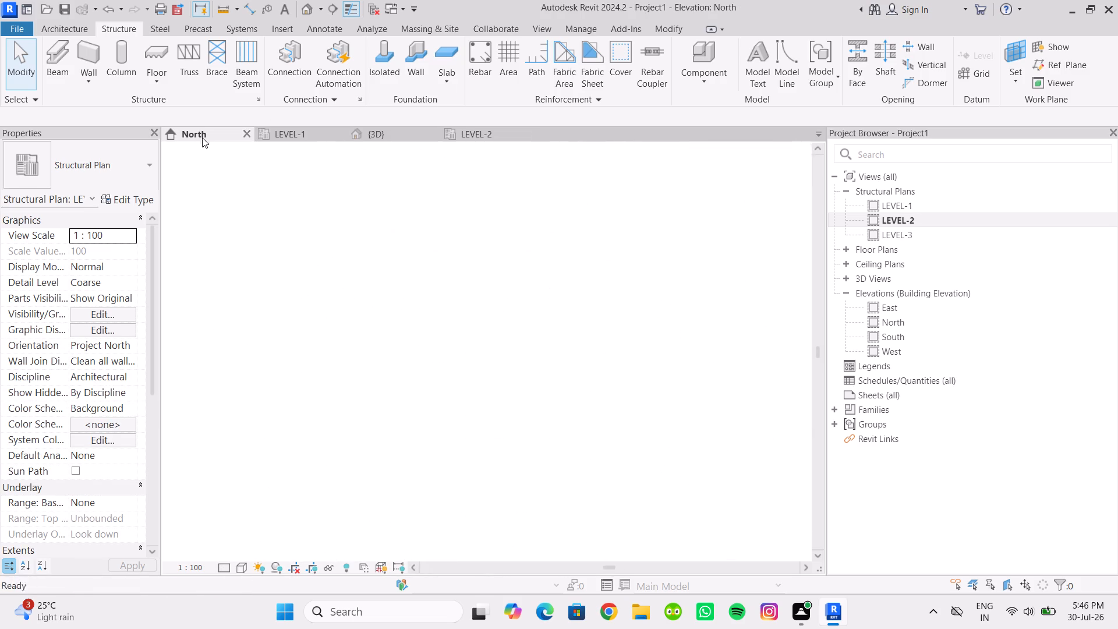
{"action": "scroll", "coordinate": [452, 414], "scroll_direction": "down", "scroll_amount": 3}
{"action": "scroll", "coordinate": [456, 433], "scroll_direction": "up", "scroll_amount": 6}
{"action": "middle_click_drag", "start_coordinate": [437, 414], "coordinate": [502, 444]}
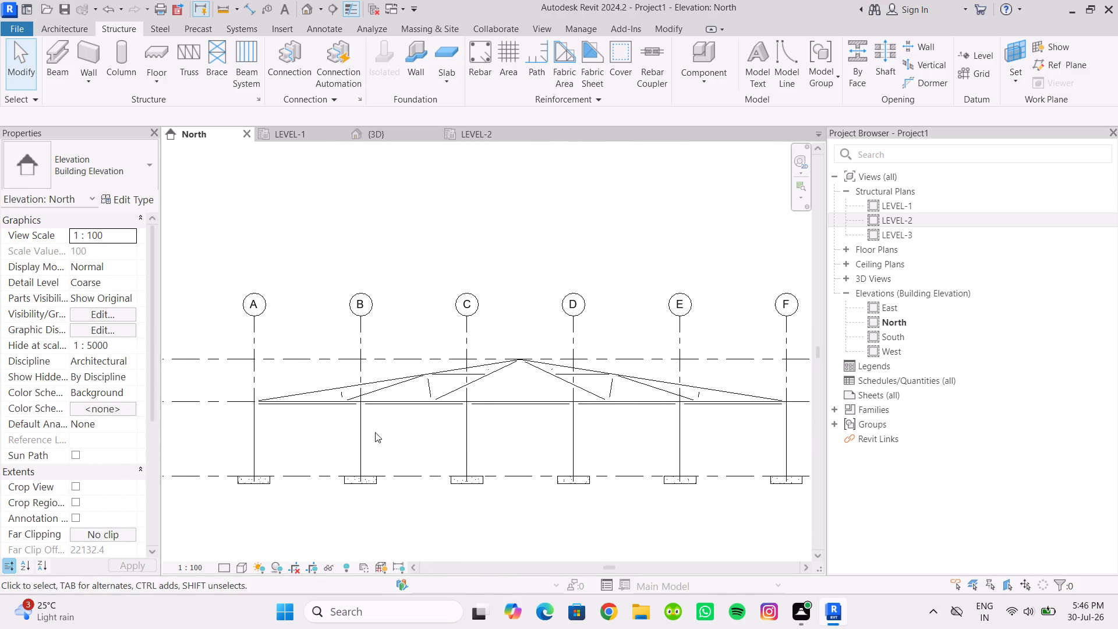
{"action": "scroll", "coordinate": [301, 383], "scroll_direction": "up", "scroll_amount": 3}
{"action": "scroll", "coordinate": [302, 422], "scroll_direction": "down", "scroll_amount": 3}
{"action": "scroll", "coordinate": [429, 462], "scroll_direction": "down", "scroll_amount": 3}
{"action": "middle_click_drag", "start_coordinate": [428, 463], "coordinate": [378, 412]}
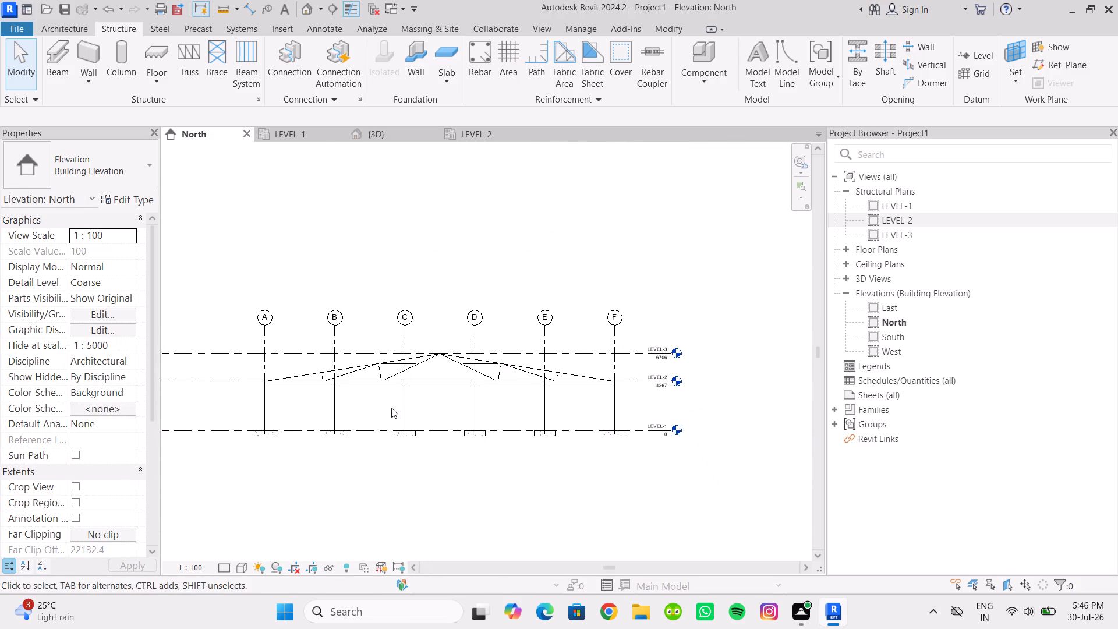
{"action": "scroll", "coordinate": [376, 407], "scroll_direction": "up", "scroll_amount": 1}
{"action": "middle_click_drag", "start_coordinate": [378, 412], "coordinate": [389, 442]}
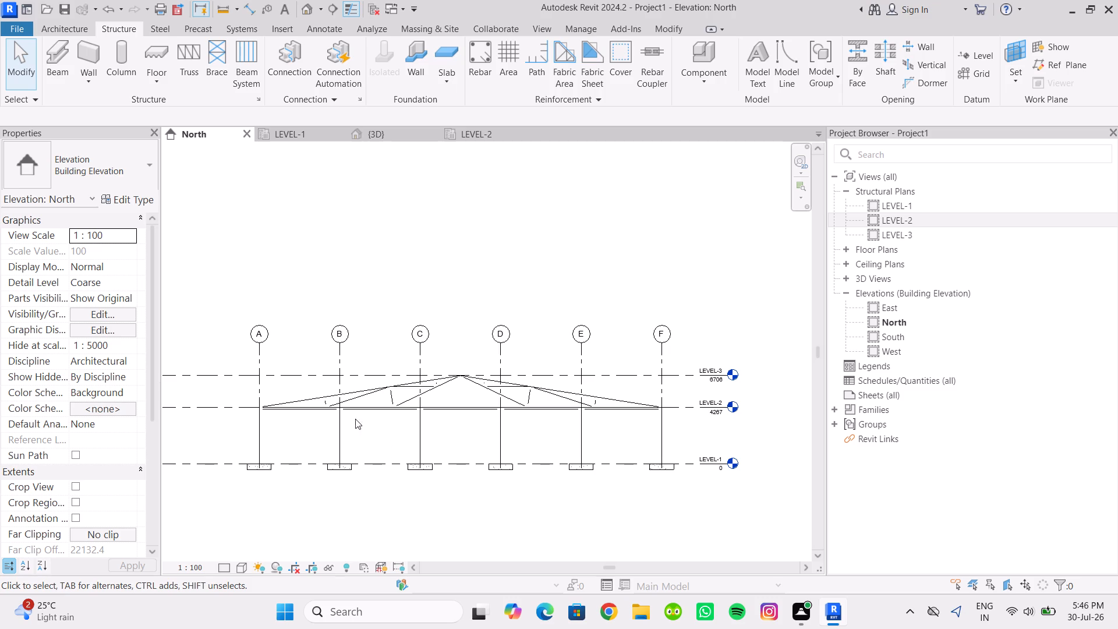
{"action": "scroll", "coordinate": [282, 426], "scroll_direction": "up", "scroll_amount": 7}
{"action": "middle_click_drag", "start_coordinate": [281, 427], "coordinate": [331, 509]}
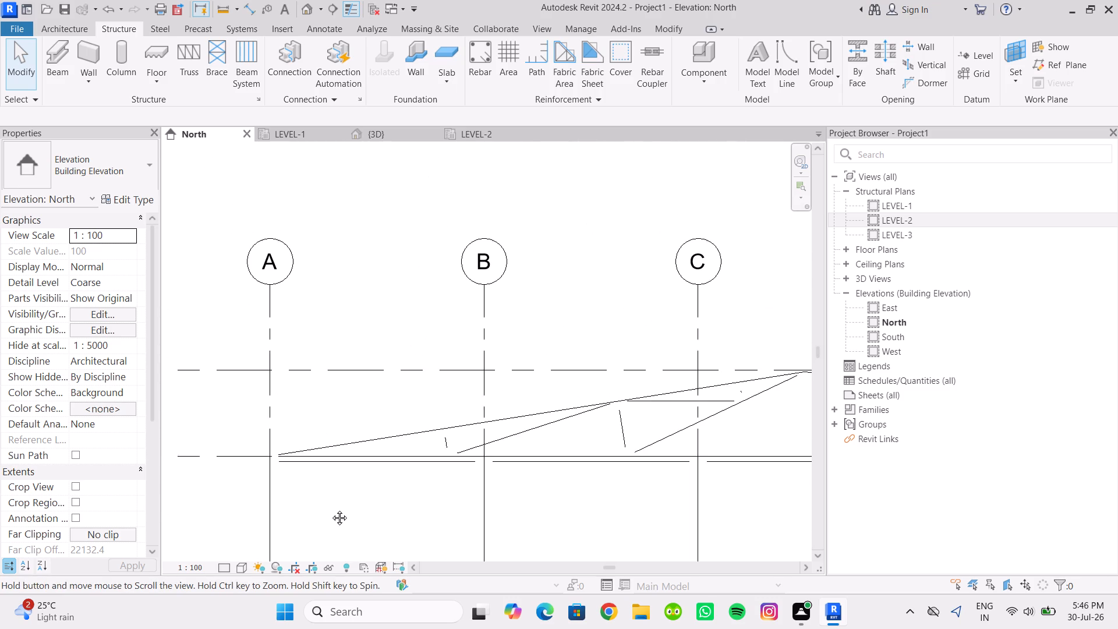
{"action": "middle_click_drag", "start_coordinate": [331, 509], "coordinate": [331, 508]}
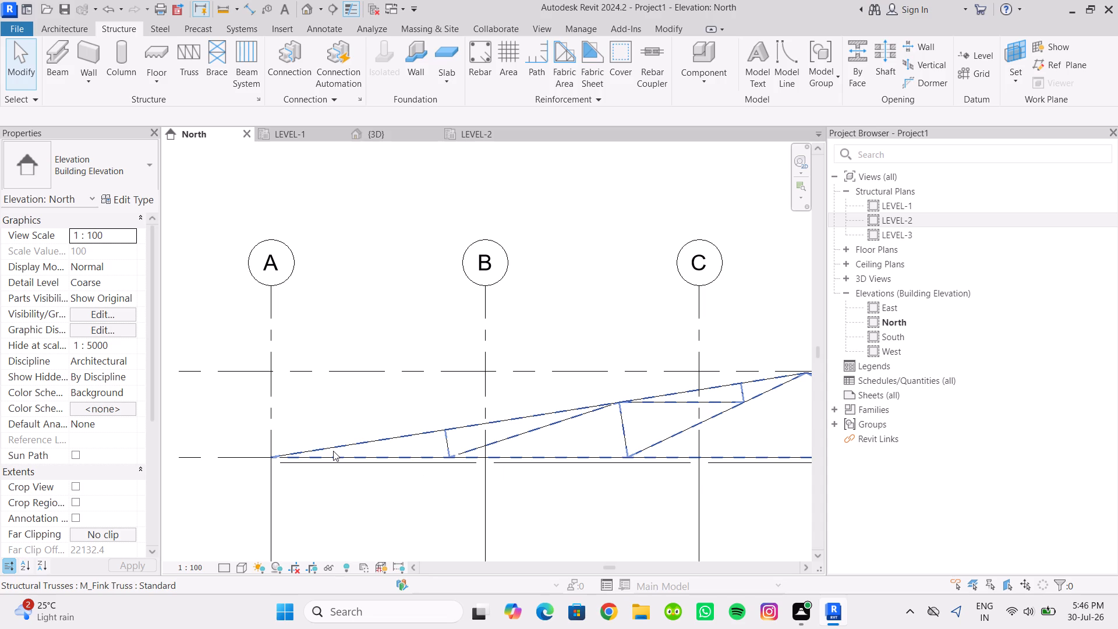
{"action": "scroll", "coordinate": [335, 511], "scroll_direction": "down", "scroll_amount": 4}
{"action": "middle_click_drag", "start_coordinate": [332, 514], "coordinate": [247, 425]}
{"action": "scroll", "coordinate": [252, 413], "scroll_direction": "down", "scroll_amount": 2}
{"action": "middle_click_drag", "start_coordinate": [253, 419], "coordinate": [243, 415]}
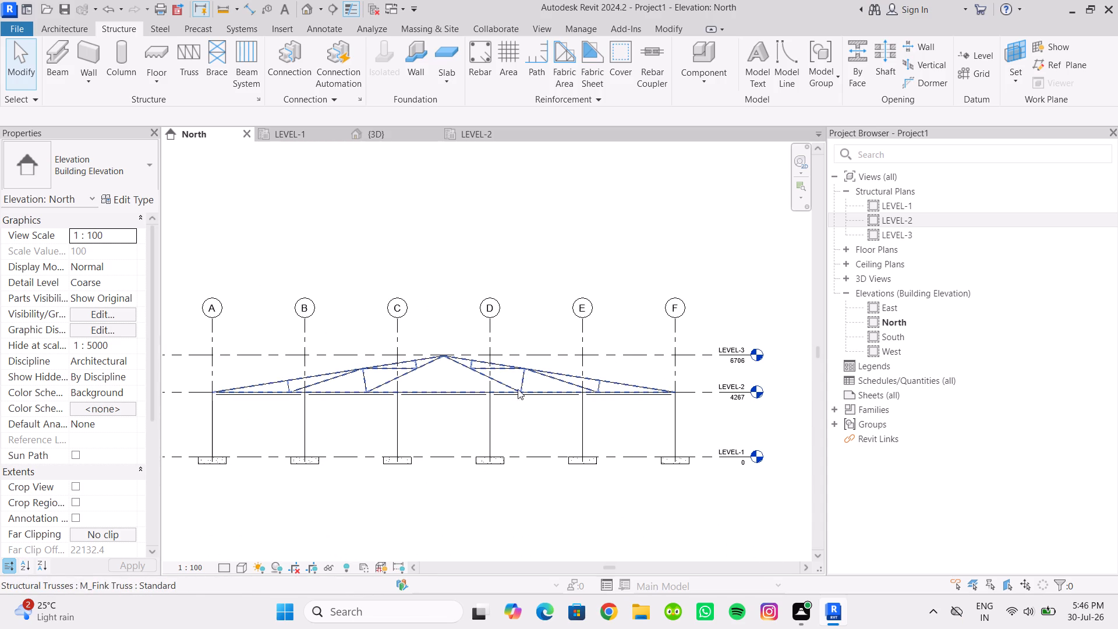
{"action": "scroll", "coordinate": [454, 427], "scroll_direction": "down", "scroll_amount": 1}
{"action": "middle_click_drag", "start_coordinate": [454, 427], "coordinate": [461, 443]}
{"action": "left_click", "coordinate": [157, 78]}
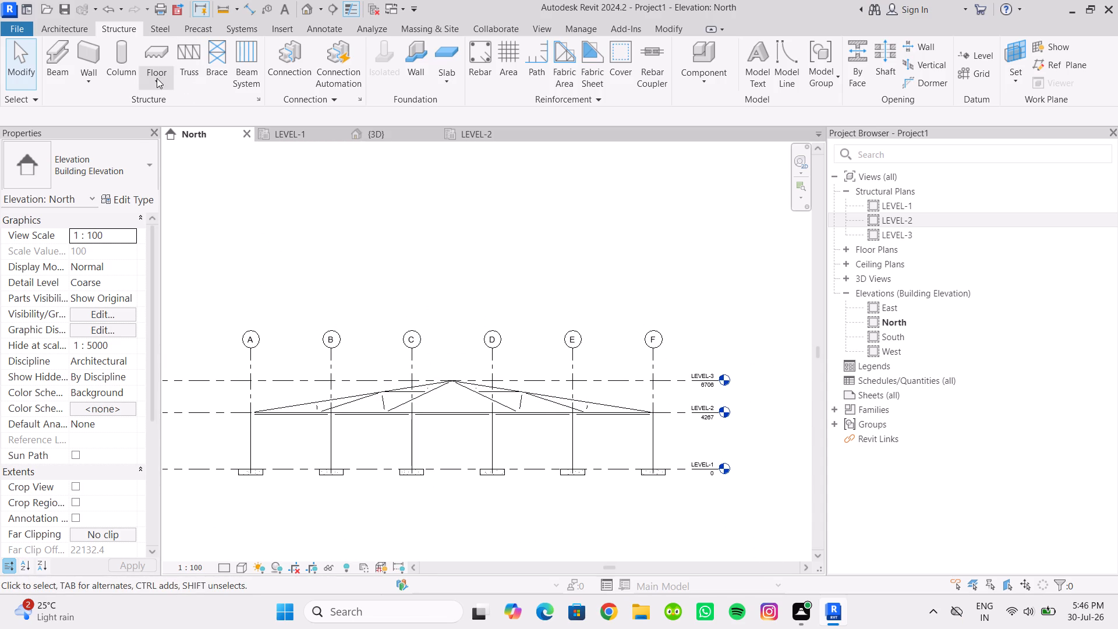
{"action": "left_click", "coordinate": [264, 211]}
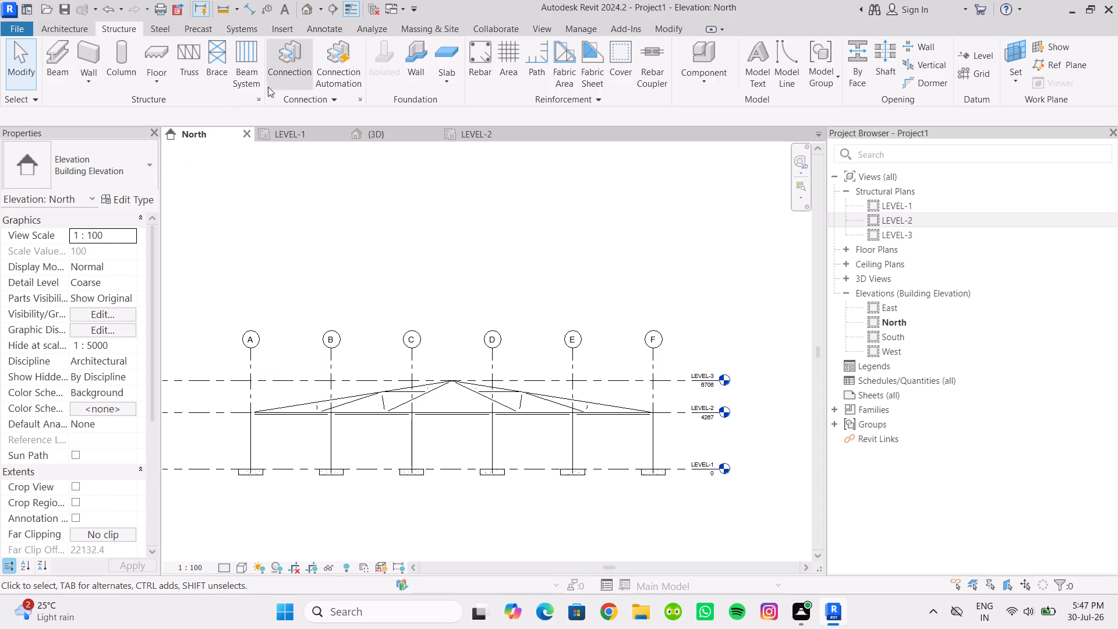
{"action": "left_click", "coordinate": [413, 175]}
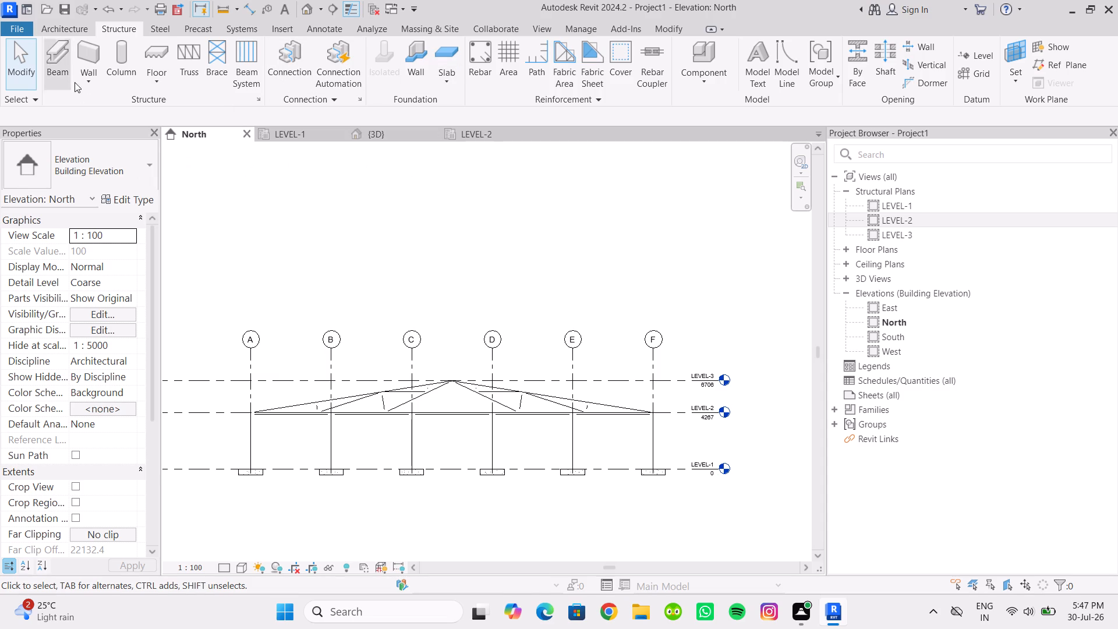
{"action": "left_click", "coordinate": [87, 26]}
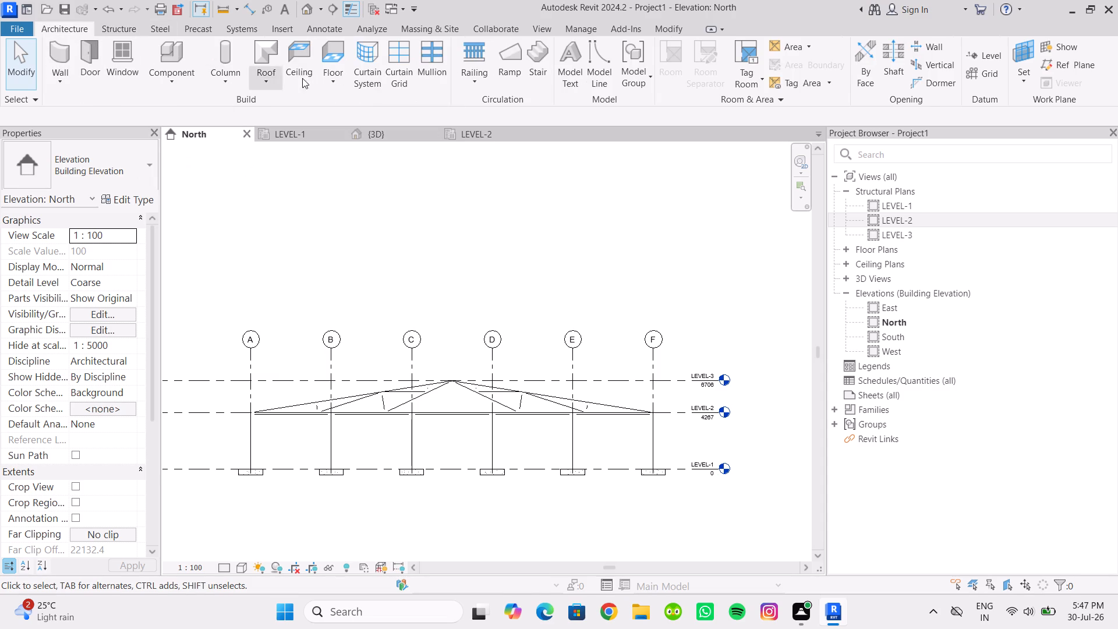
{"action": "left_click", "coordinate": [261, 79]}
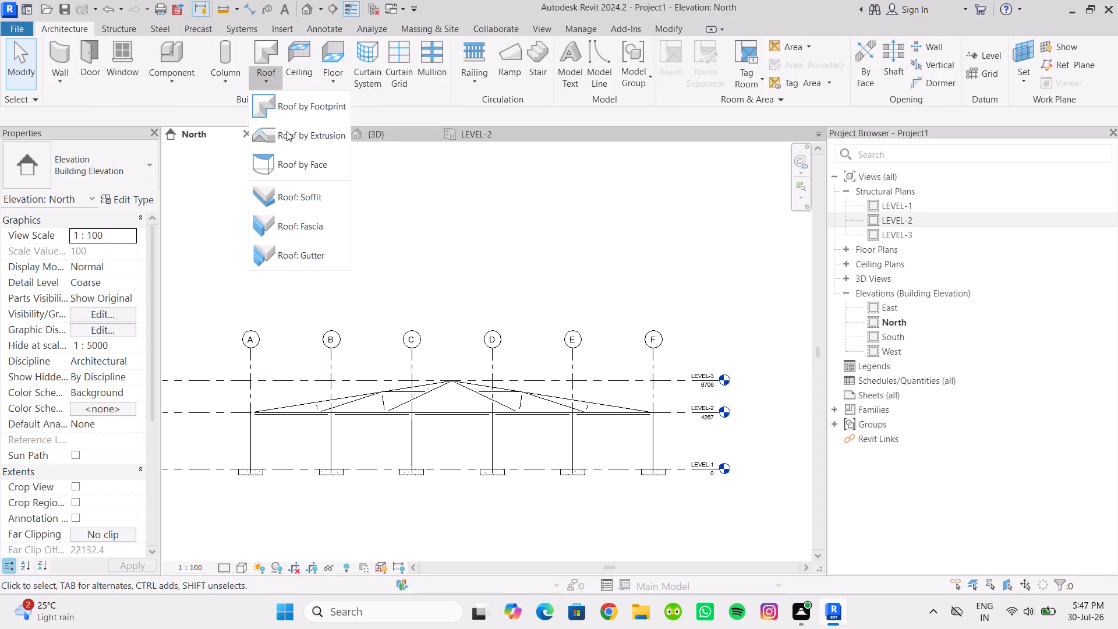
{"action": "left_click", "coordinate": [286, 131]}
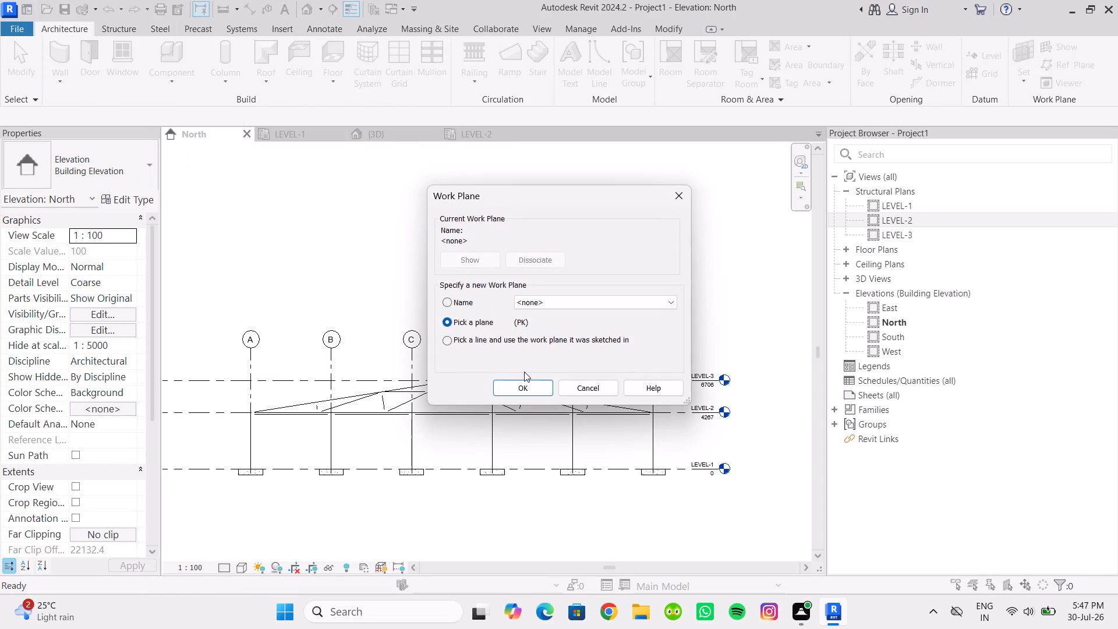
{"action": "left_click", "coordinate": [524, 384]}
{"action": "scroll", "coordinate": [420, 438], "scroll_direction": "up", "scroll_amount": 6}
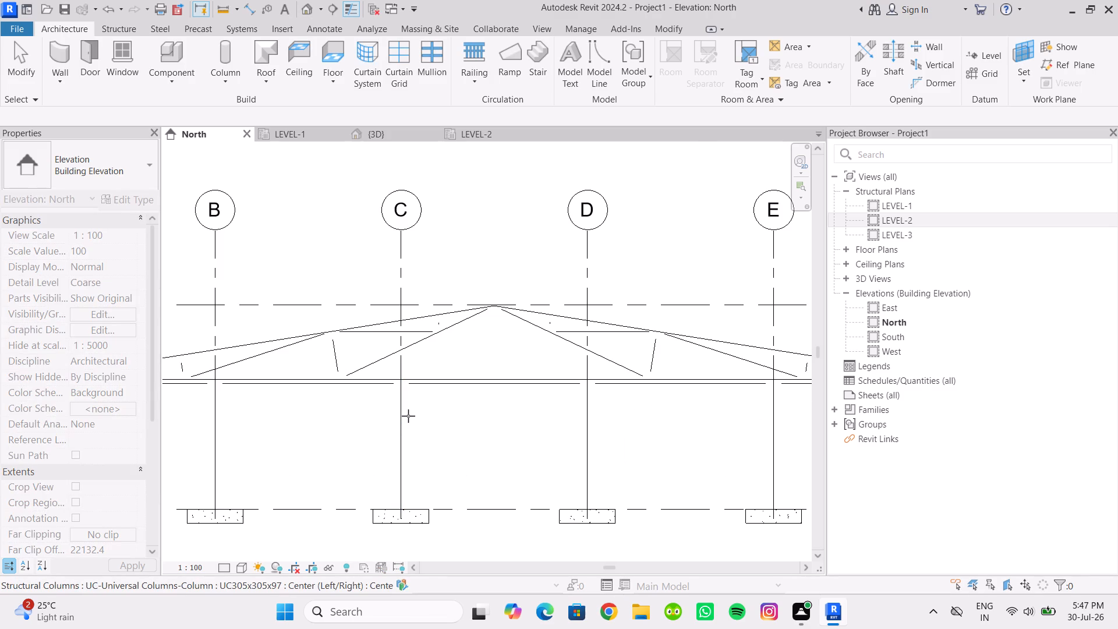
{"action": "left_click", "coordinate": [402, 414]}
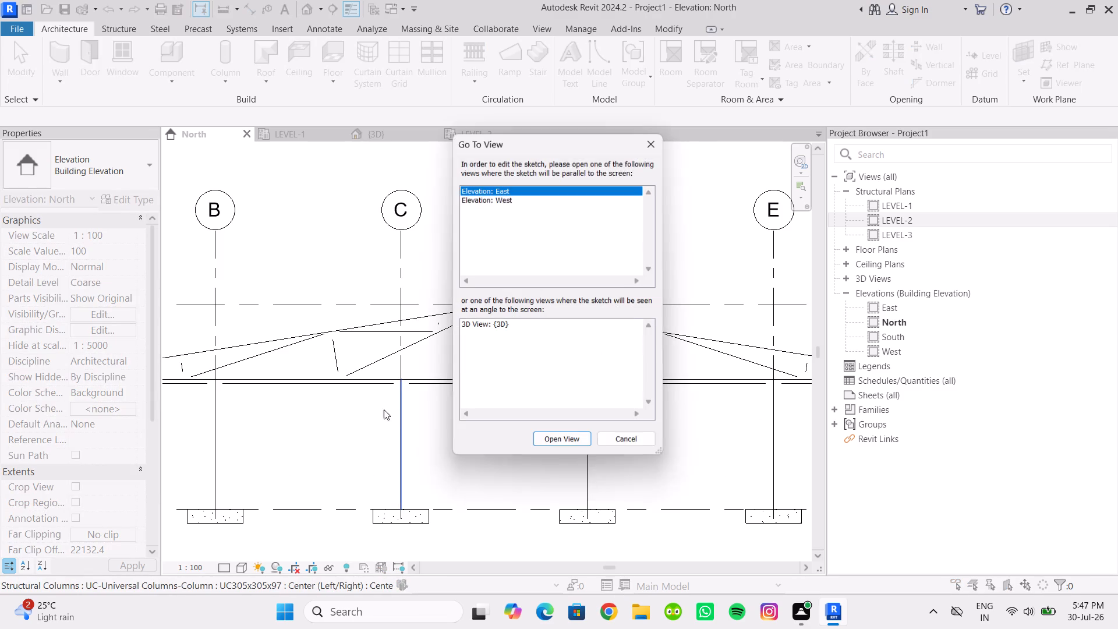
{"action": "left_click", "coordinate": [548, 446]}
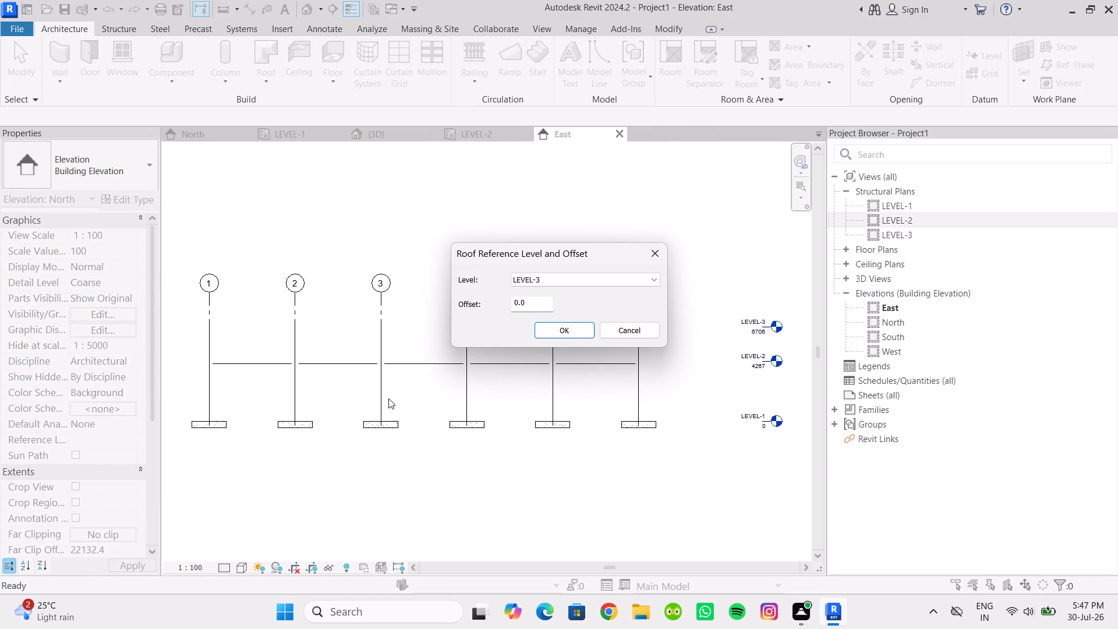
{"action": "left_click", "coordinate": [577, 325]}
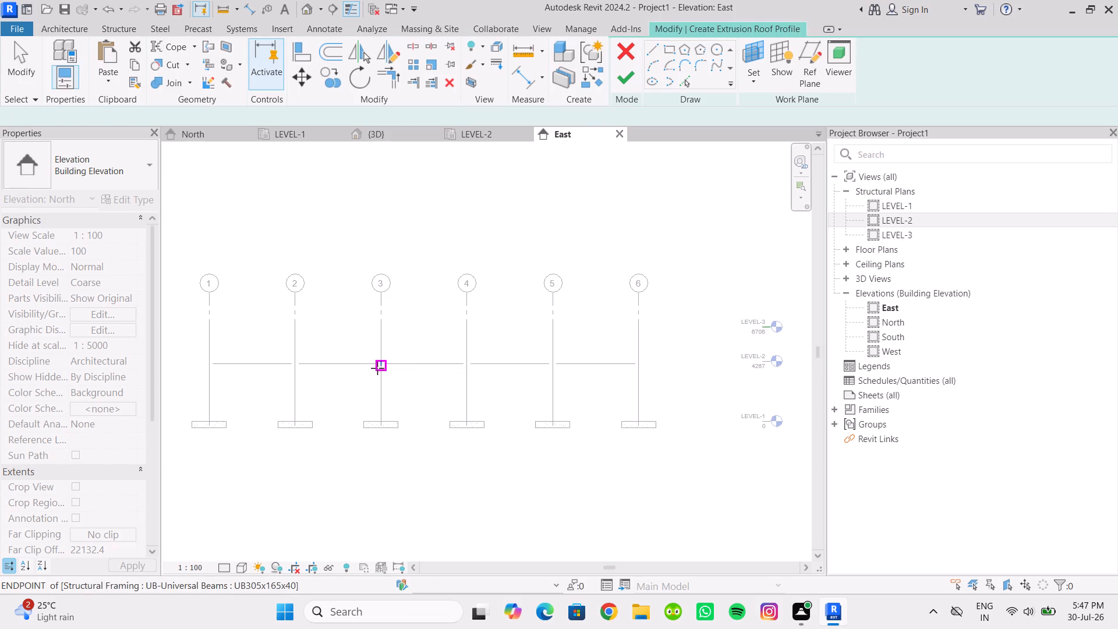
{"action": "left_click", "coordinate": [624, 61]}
Review the East, LEVEL-2, LEVEL-1 and North views for one suited to the roof profile, closing the East elevation.
{"action": "scroll", "coordinate": [420, 358], "scroll_direction": "down", "scroll_amount": 2}
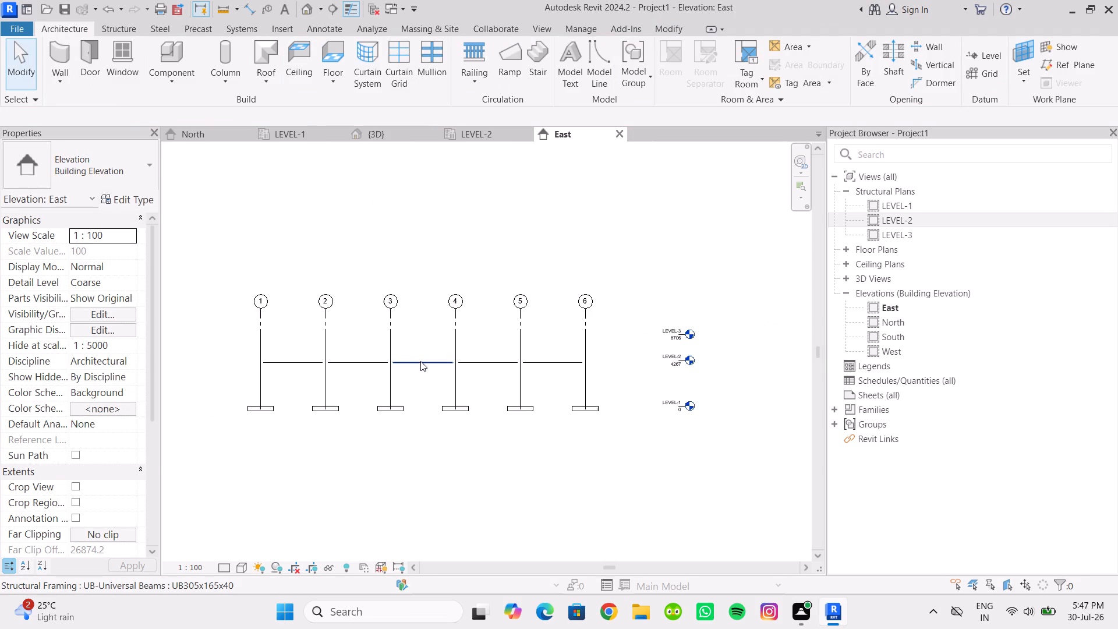
{"action": "middle_click_drag", "start_coordinate": [422, 369], "coordinate": [449, 397]}
{"action": "left_click", "coordinate": [465, 130]}
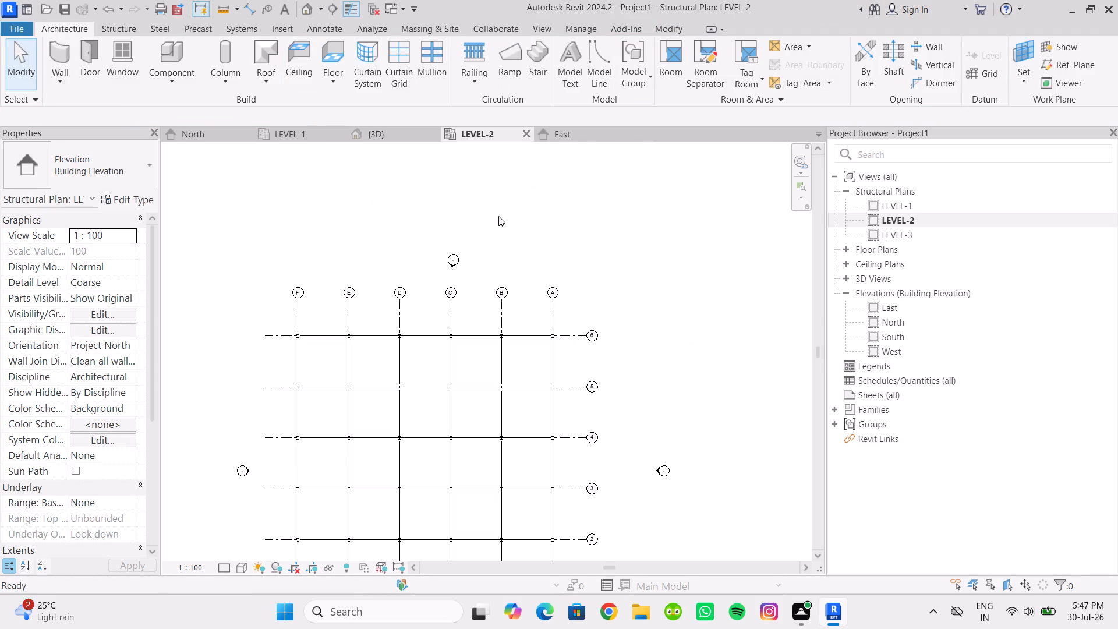
{"action": "left_click", "coordinate": [303, 139]}
{"action": "scroll", "coordinate": [423, 250], "scroll_direction": "down", "scroll_amount": 2}
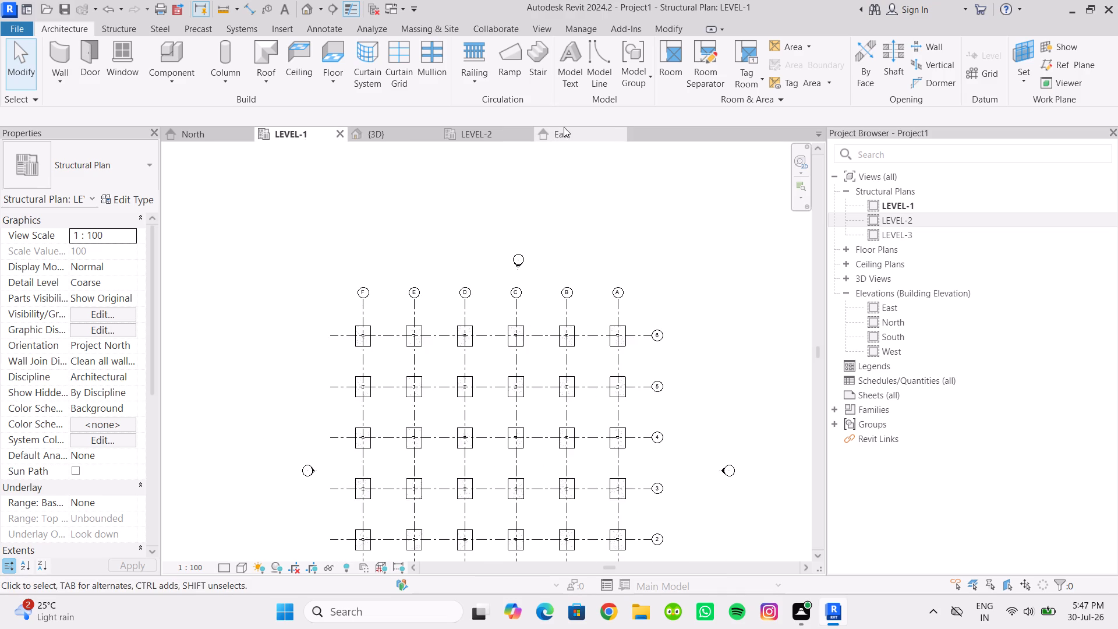
{"action": "left_click", "coordinate": [565, 127]}
{"action": "left_click", "coordinate": [620, 133]}
{"action": "left_click", "coordinate": [473, 137]}
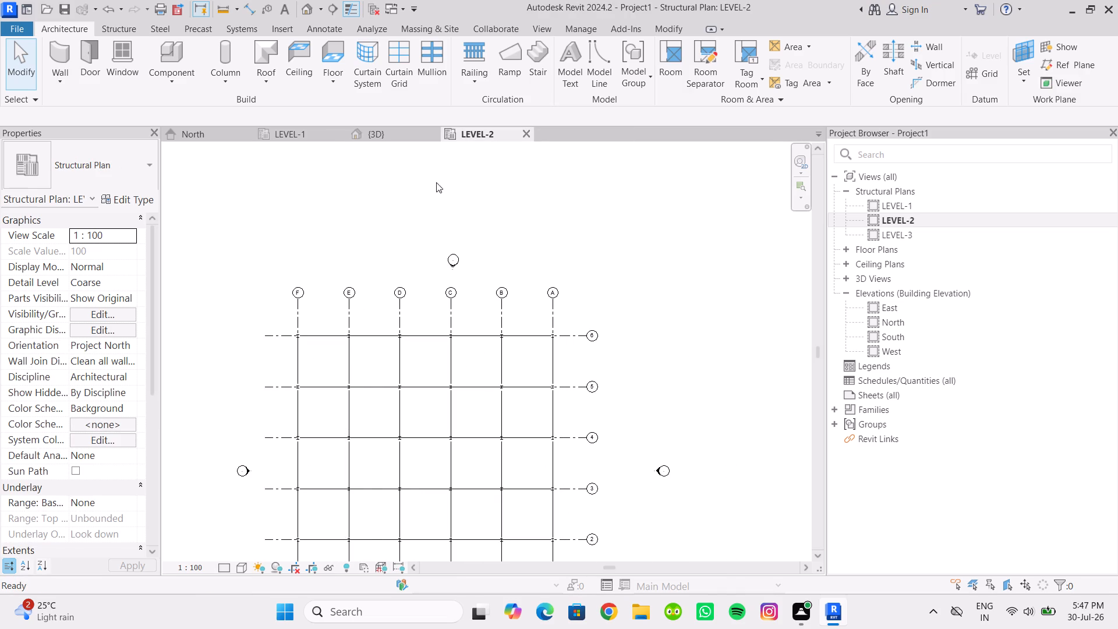
{"action": "left_click", "coordinate": [218, 133]}
{"action": "scroll", "coordinate": [336, 258], "scroll_direction": "down", "scroll_amount": 3}
{"action": "middle_click_drag", "start_coordinate": [334, 266], "coordinate": [260, 238]}
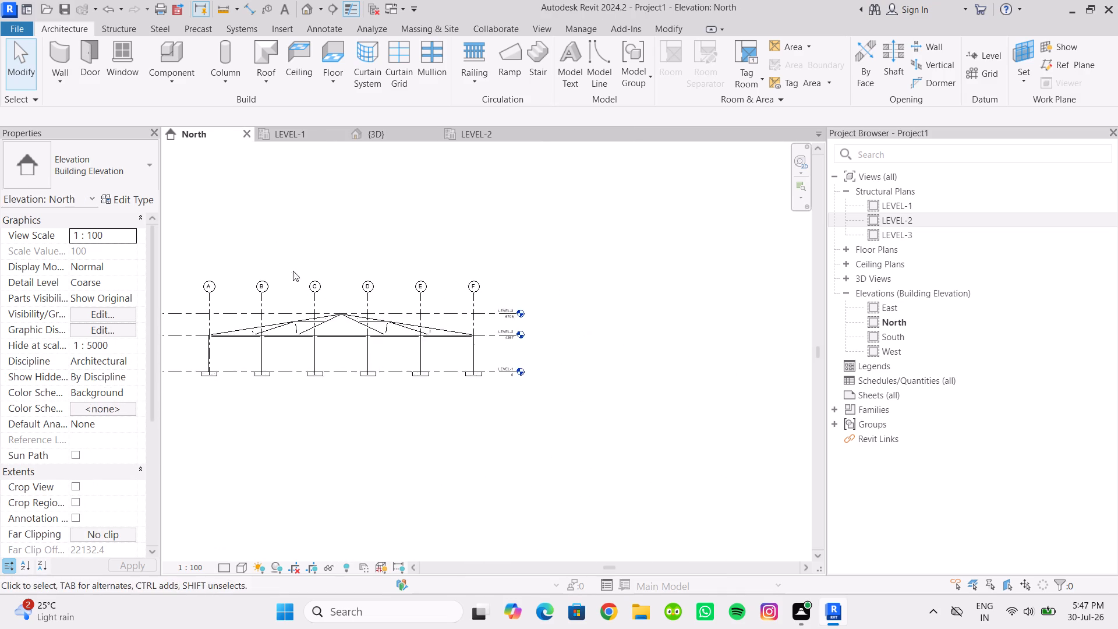
{"action": "scroll", "coordinate": [296, 301], "scroll_direction": "up", "scroll_amount": 5}
Compare the South and West elevations, close West, and examine the truss profile in the South elevation.
{"action": "double_click", "coordinate": [896, 339]}
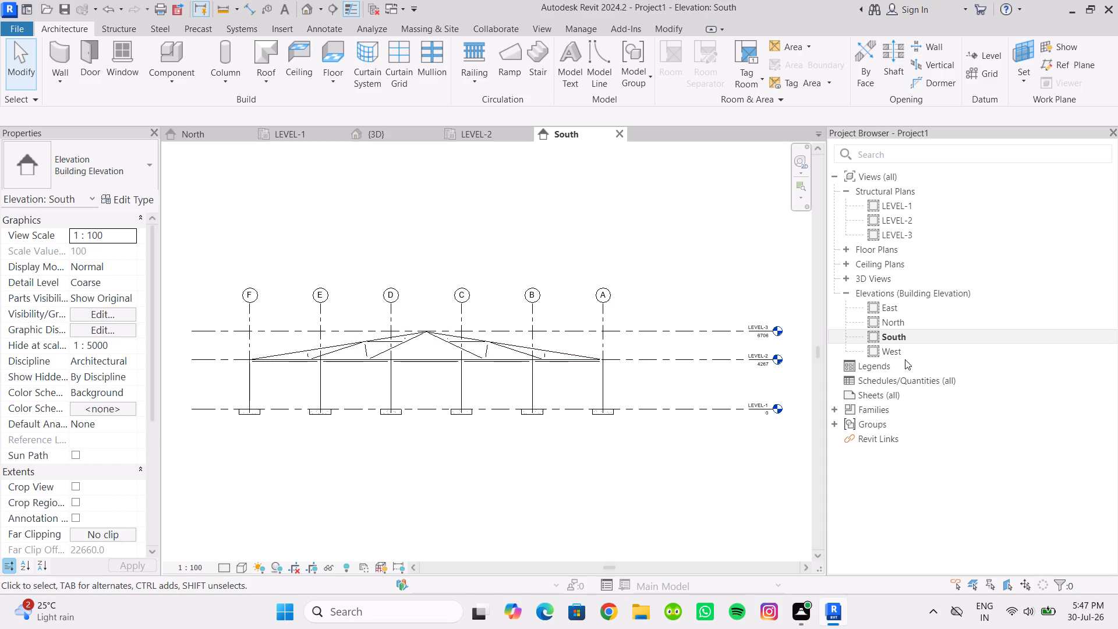
{"action": "double_click", "coordinate": [897, 351]}
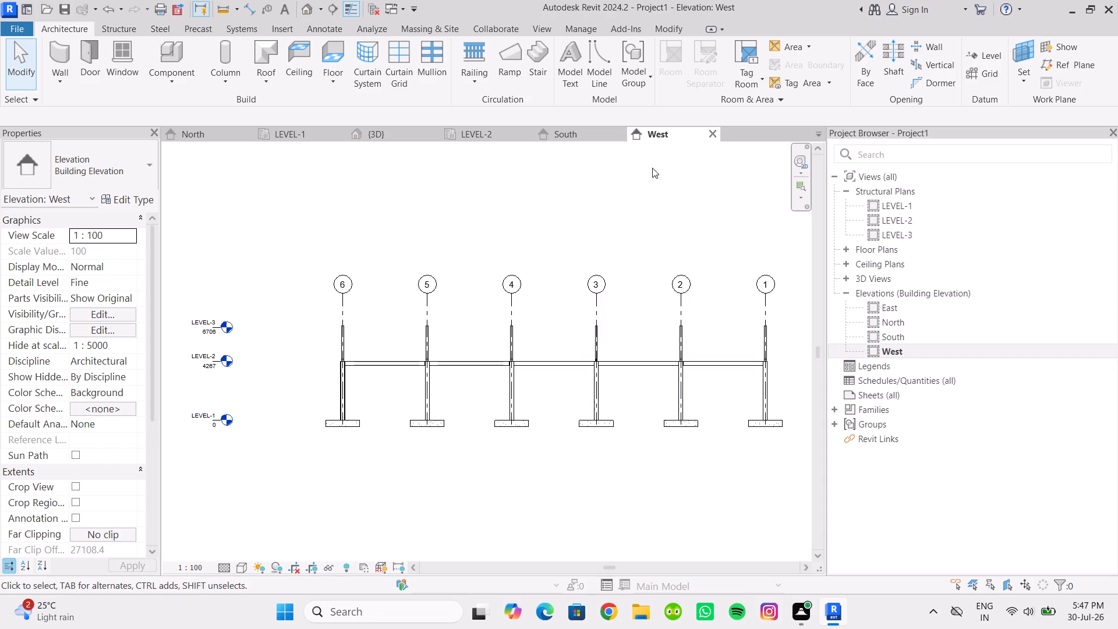
{"action": "left_click", "coordinate": [717, 135]}
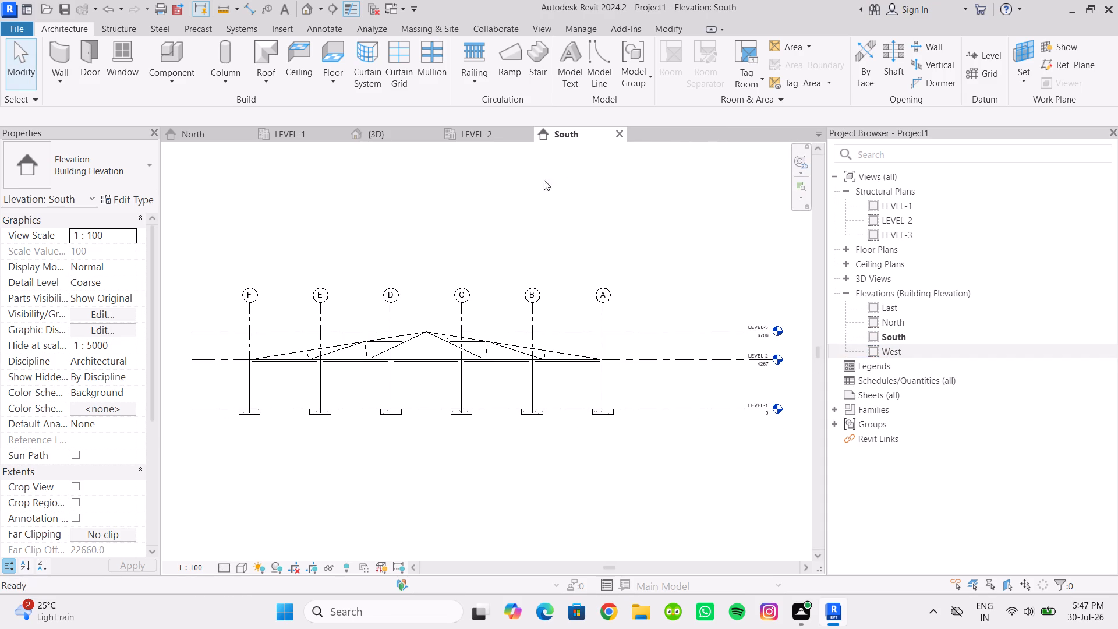
{"action": "scroll", "coordinate": [559, 204], "scroll_direction": "down", "scroll_amount": 1}
{"action": "middle_click_drag", "start_coordinate": [548, 207], "coordinate": [524, 214]}
{"action": "scroll", "coordinate": [401, 277], "scroll_direction": "up", "scroll_amount": 2}
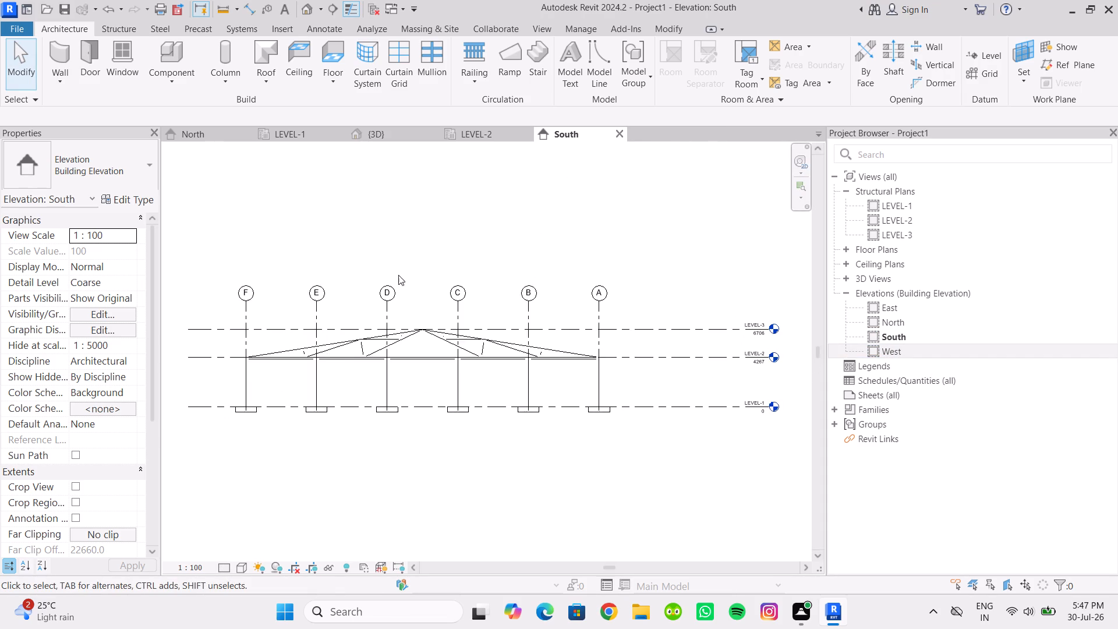
{"action": "middle_click_drag", "start_coordinate": [401, 253], "coordinate": [412, 227]}
{"action": "middle_click_drag", "start_coordinate": [390, 256], "coordinate": [384, 220]}
{"action": "middle_click_drag", "start_coordinate": [375, 211], "coordinate": [379, 227]}
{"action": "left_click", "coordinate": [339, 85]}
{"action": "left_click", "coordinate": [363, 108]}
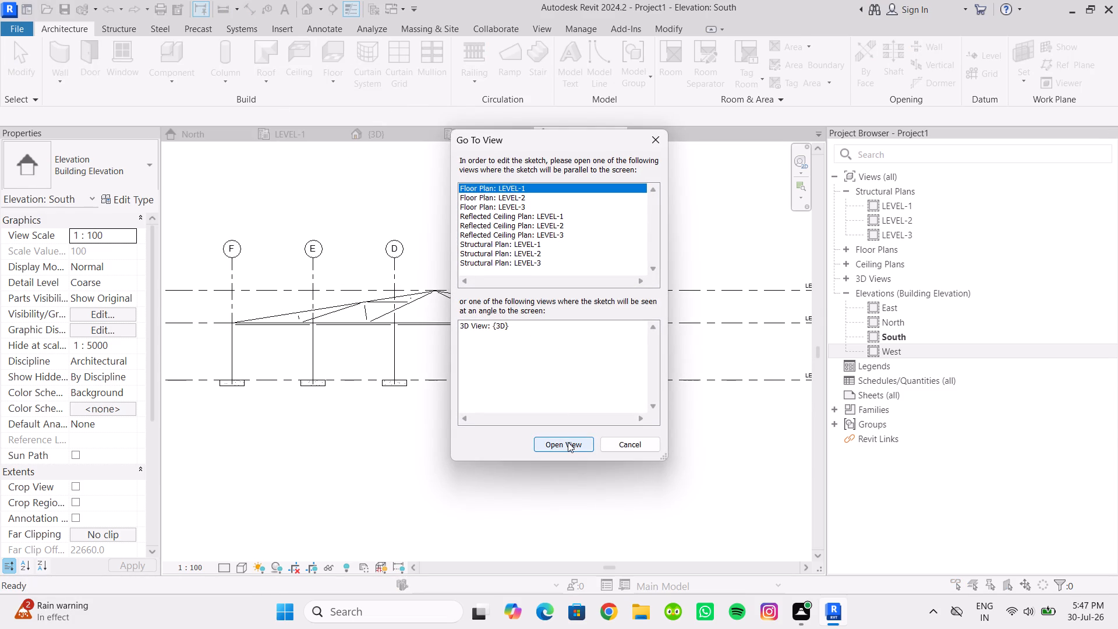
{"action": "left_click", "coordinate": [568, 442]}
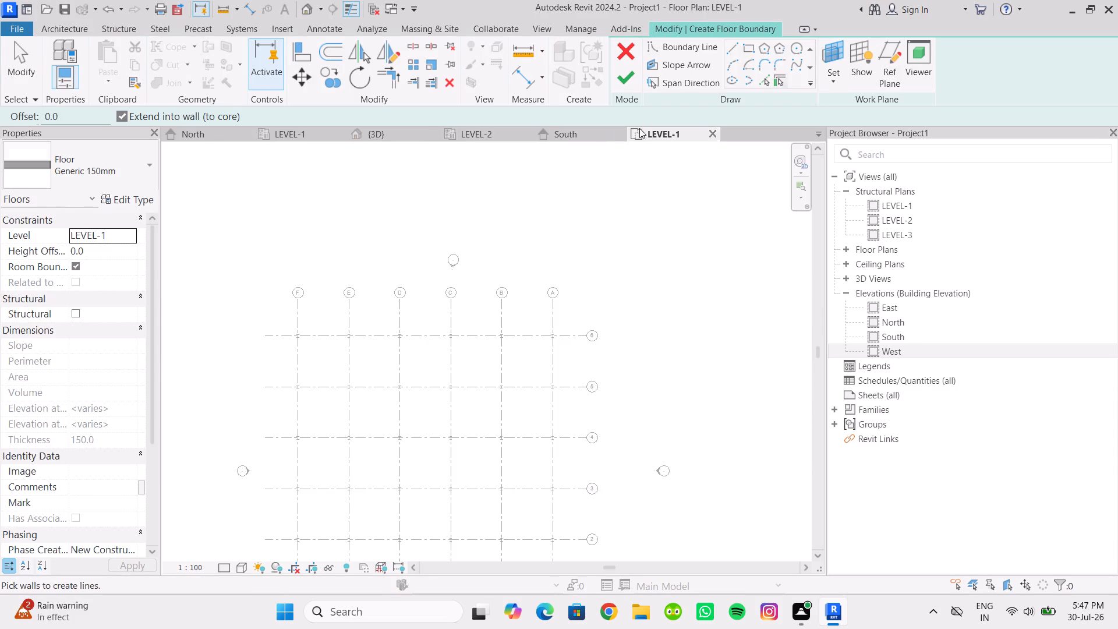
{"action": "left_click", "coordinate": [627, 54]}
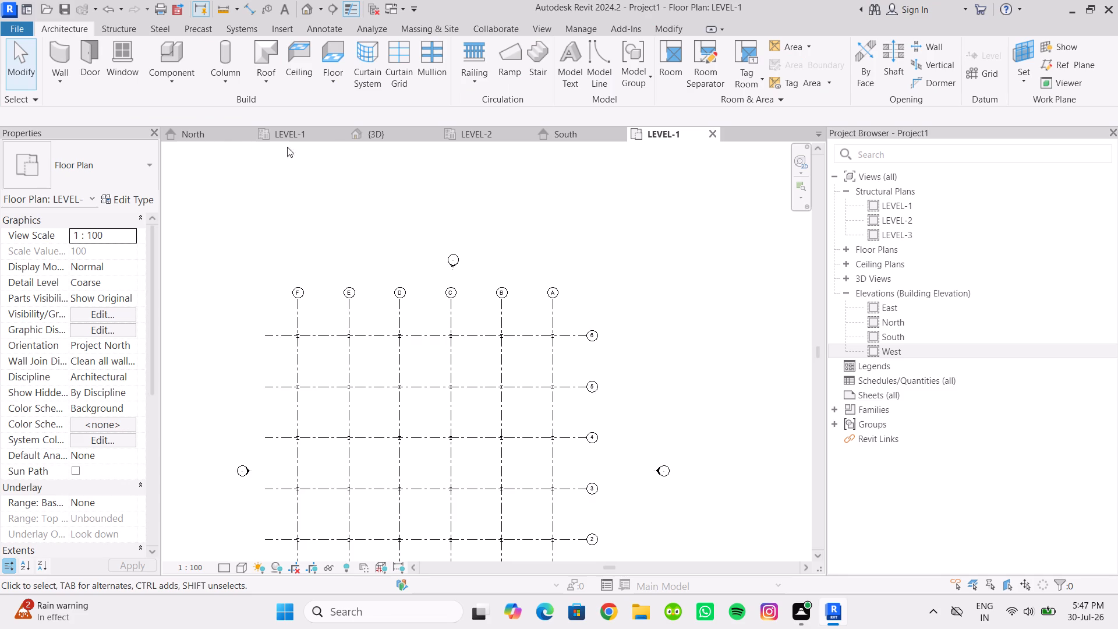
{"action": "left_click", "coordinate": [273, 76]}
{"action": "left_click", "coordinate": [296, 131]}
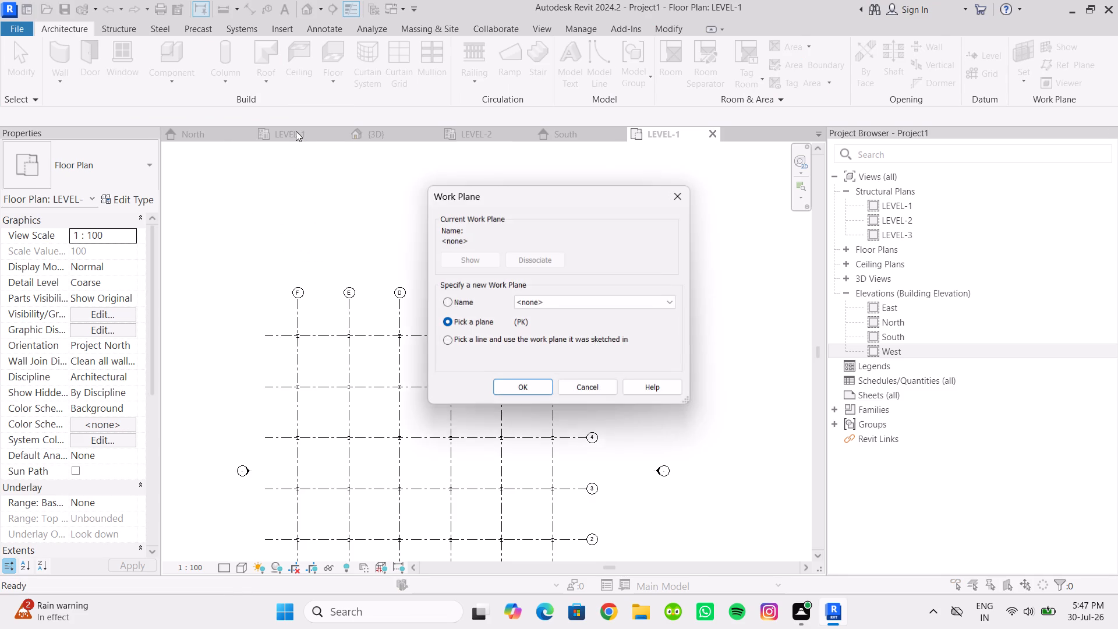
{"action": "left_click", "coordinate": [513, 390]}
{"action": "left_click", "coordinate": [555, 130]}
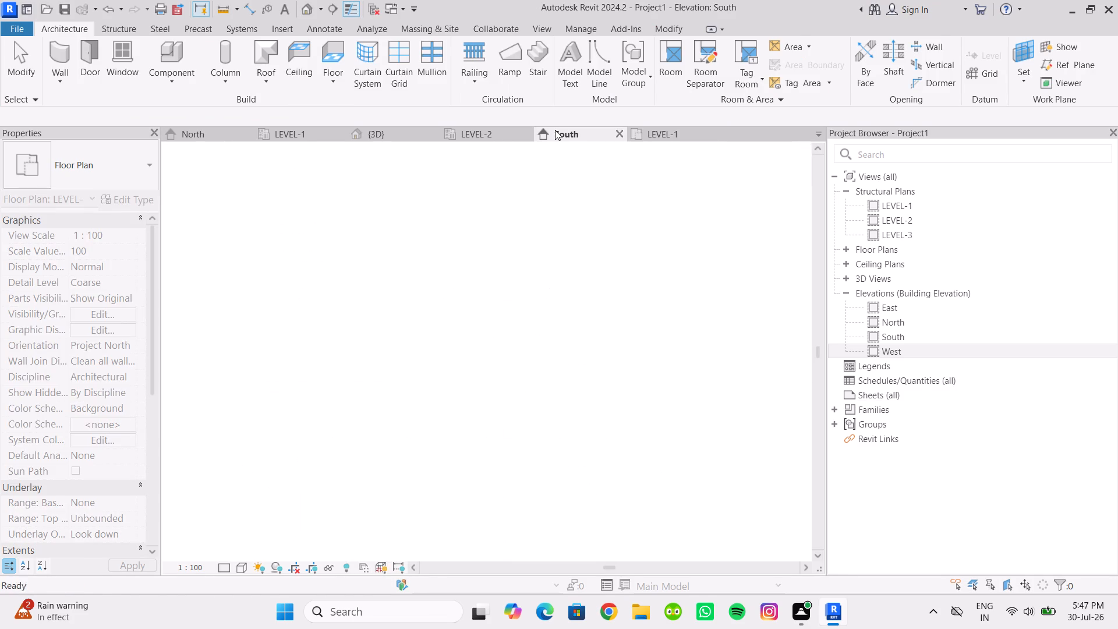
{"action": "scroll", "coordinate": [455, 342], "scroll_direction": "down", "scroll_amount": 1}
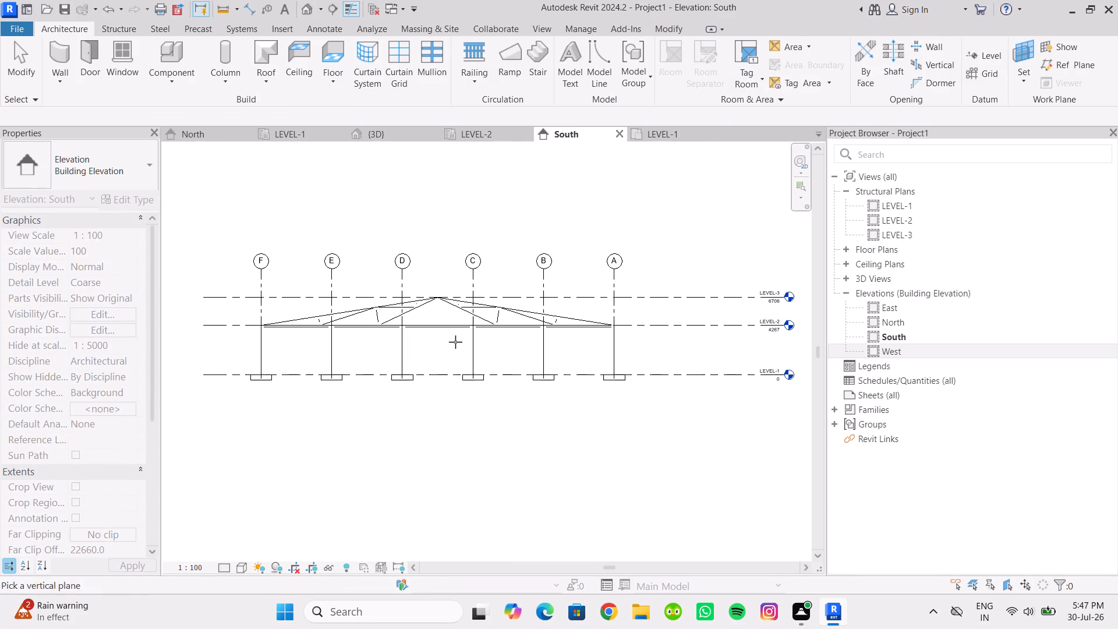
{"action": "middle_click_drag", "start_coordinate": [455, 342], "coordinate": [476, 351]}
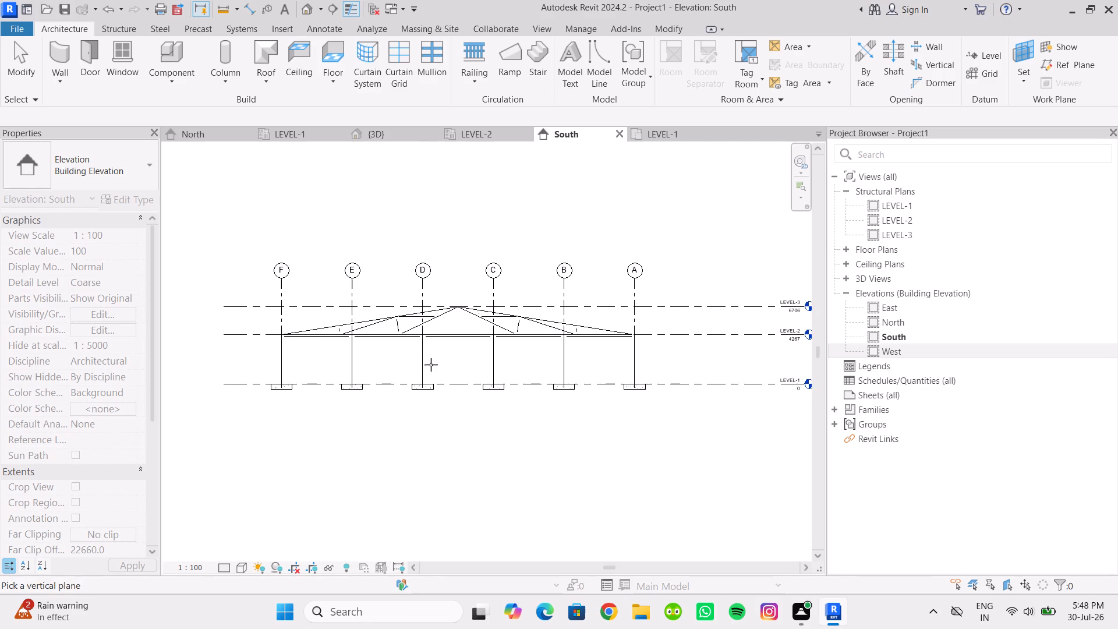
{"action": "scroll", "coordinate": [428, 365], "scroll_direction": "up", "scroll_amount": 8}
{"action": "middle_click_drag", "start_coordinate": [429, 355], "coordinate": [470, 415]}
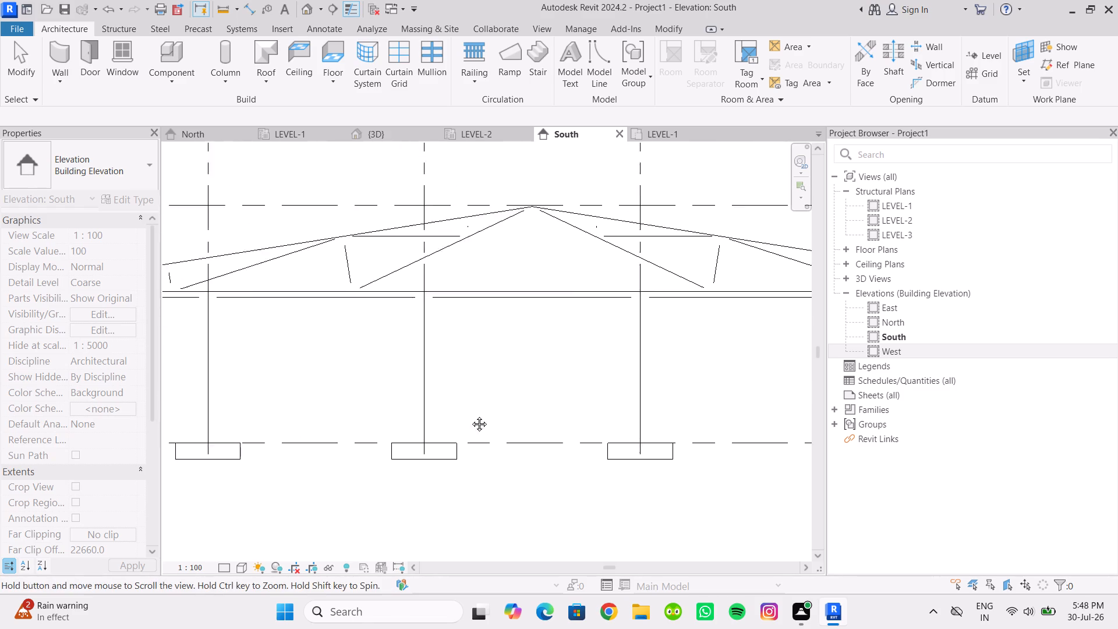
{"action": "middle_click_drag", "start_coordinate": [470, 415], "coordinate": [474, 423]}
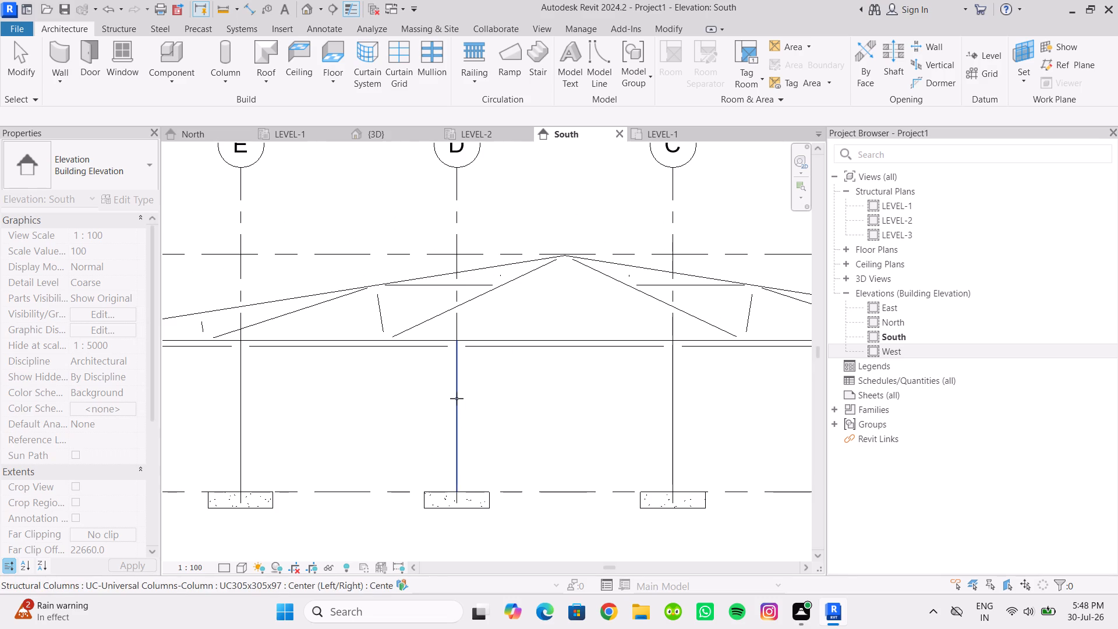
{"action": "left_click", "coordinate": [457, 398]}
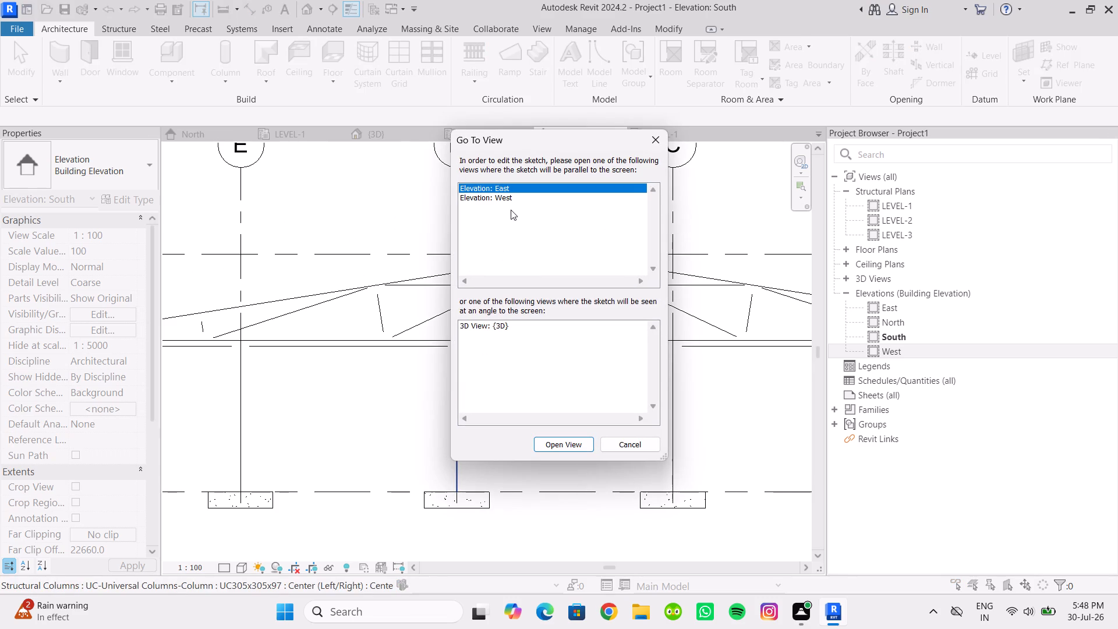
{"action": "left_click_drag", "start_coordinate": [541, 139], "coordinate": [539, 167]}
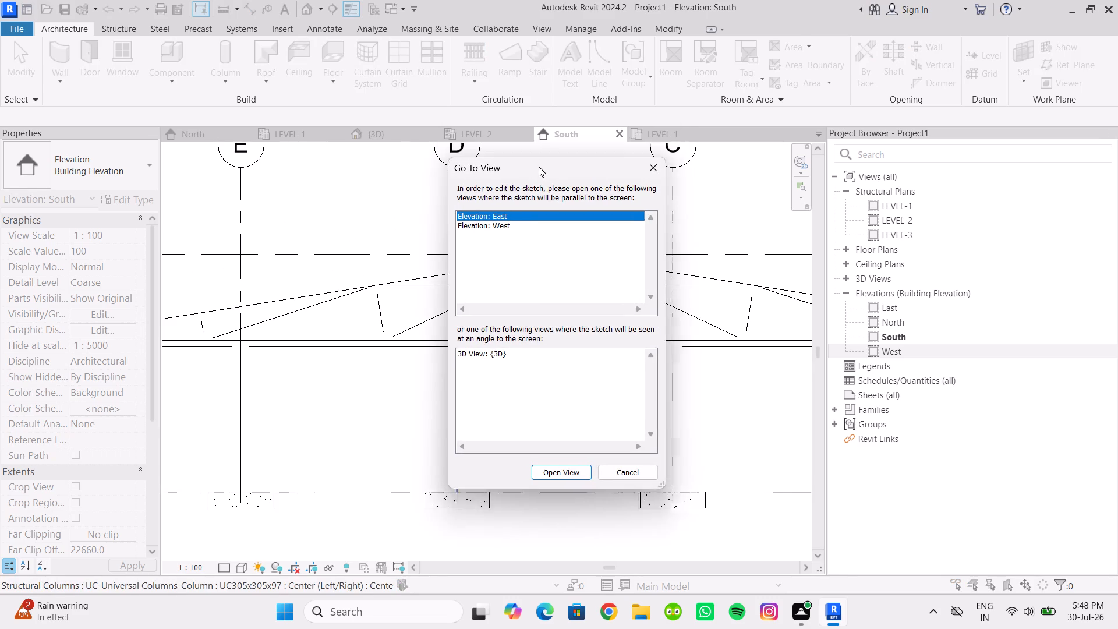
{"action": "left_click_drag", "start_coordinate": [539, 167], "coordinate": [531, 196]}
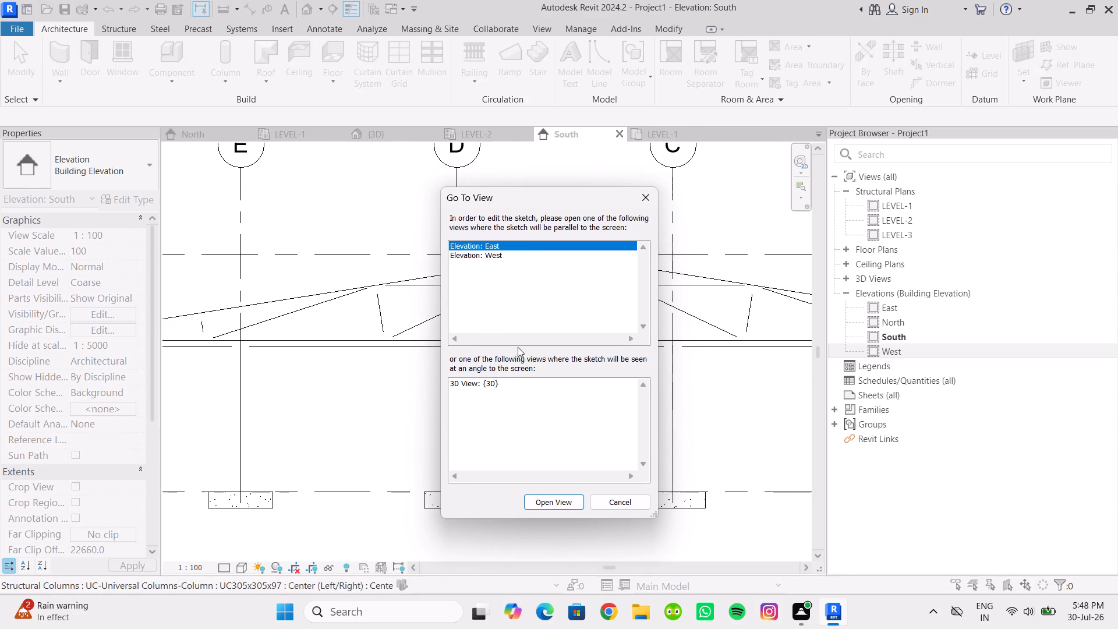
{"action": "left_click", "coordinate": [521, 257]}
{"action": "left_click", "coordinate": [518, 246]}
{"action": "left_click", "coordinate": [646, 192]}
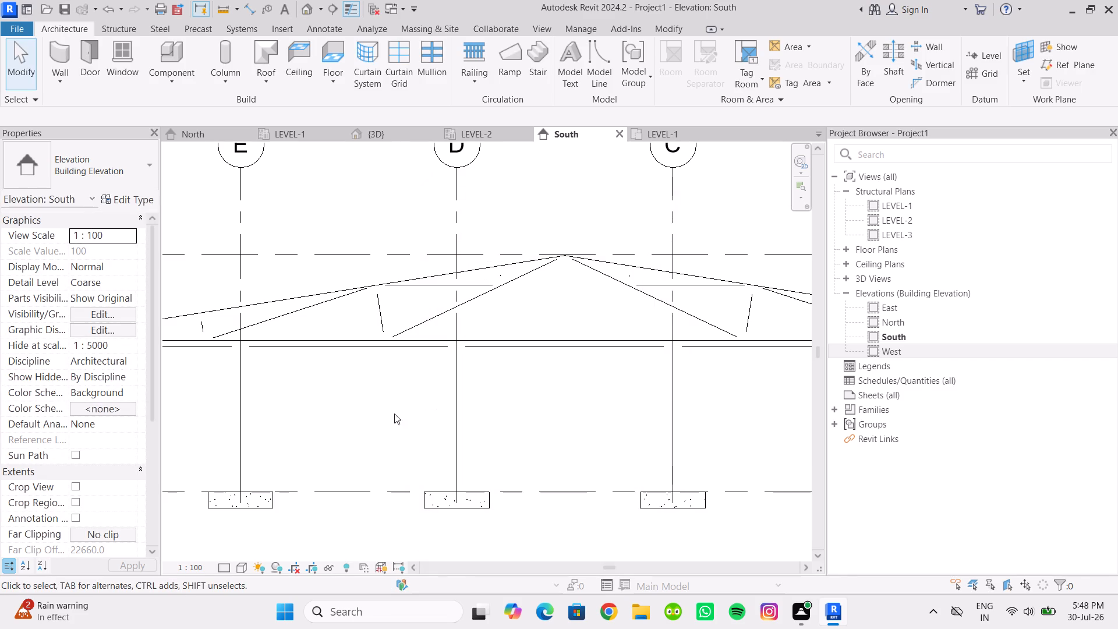
Start a roof by extrusion in the South elevation and set that view's detail level to Fine.
{"action": "scroll", "coordinate": [390, 407], "scroll_direction": "down", "scroll_amount": 4}
{"action": "middle_click_drag", "start_coordinate": [386, 404], "coordinate": [362, 373]}
{"action": "scroll", "coordinate": [372, 372], "scroll_direction": "down", "scroll_amount": 2}
{"action": "middle_click_drag", "start_coordinate": [372, 373], "coordinate": [380, 395]}
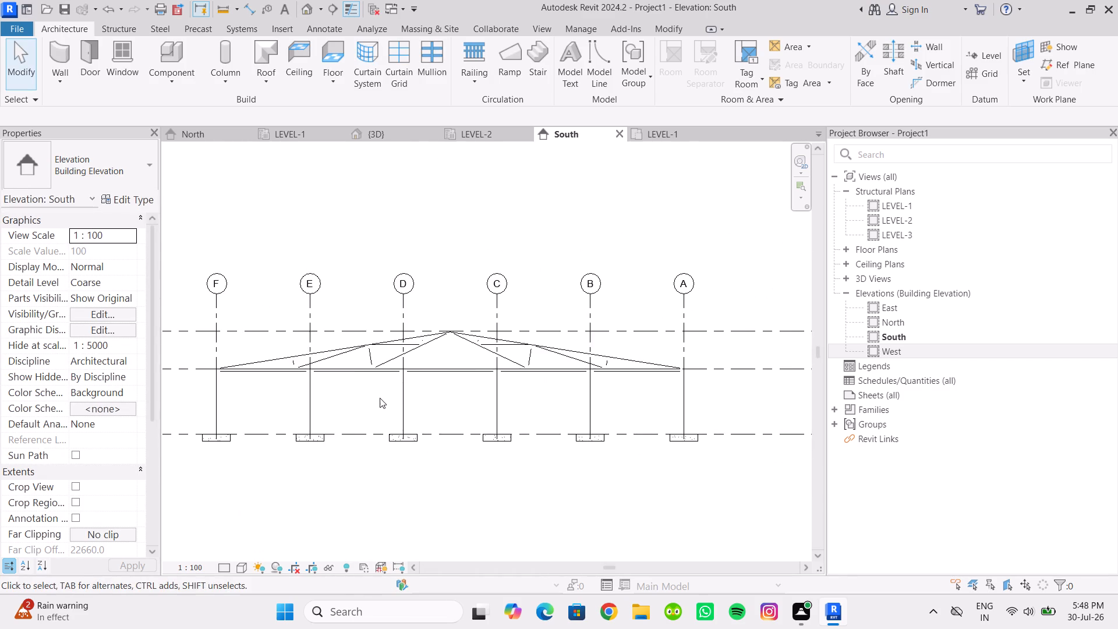
{"action": "scroll", "coordinate": [377, 399], "scroll_direction": "up", "scroll_amount": 2}
{"action": "middle_click_drag", "start_coordinate": [375, 399], "coordinate": [359, 380]}
{"action": "left_click", "coordinate": [266, 76]}
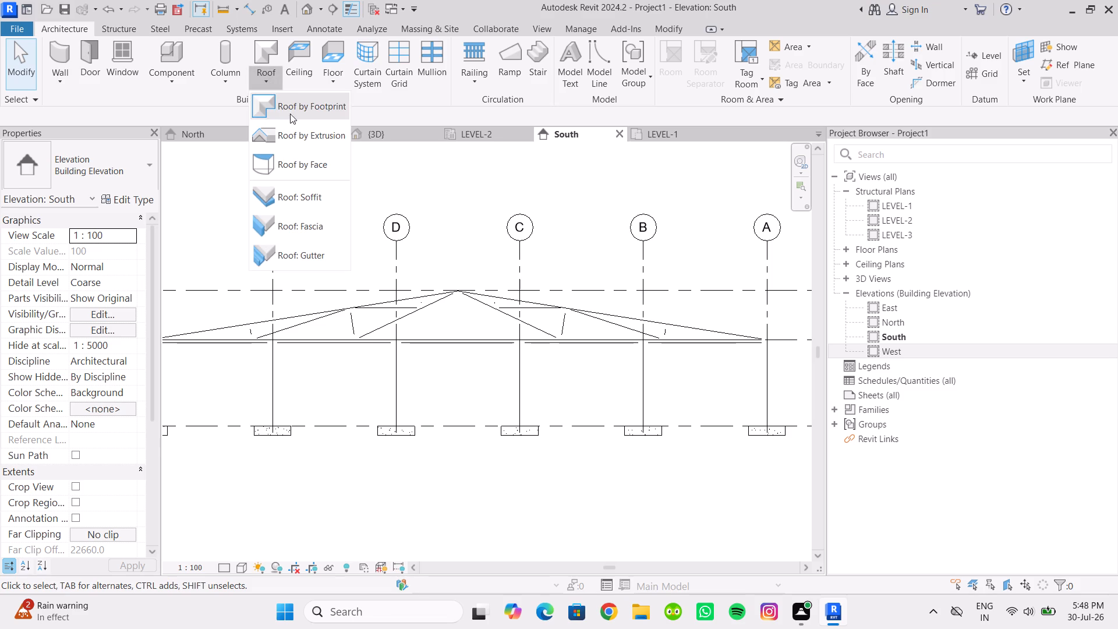
{"action": "left_click", "coordinate": [297, 132]}
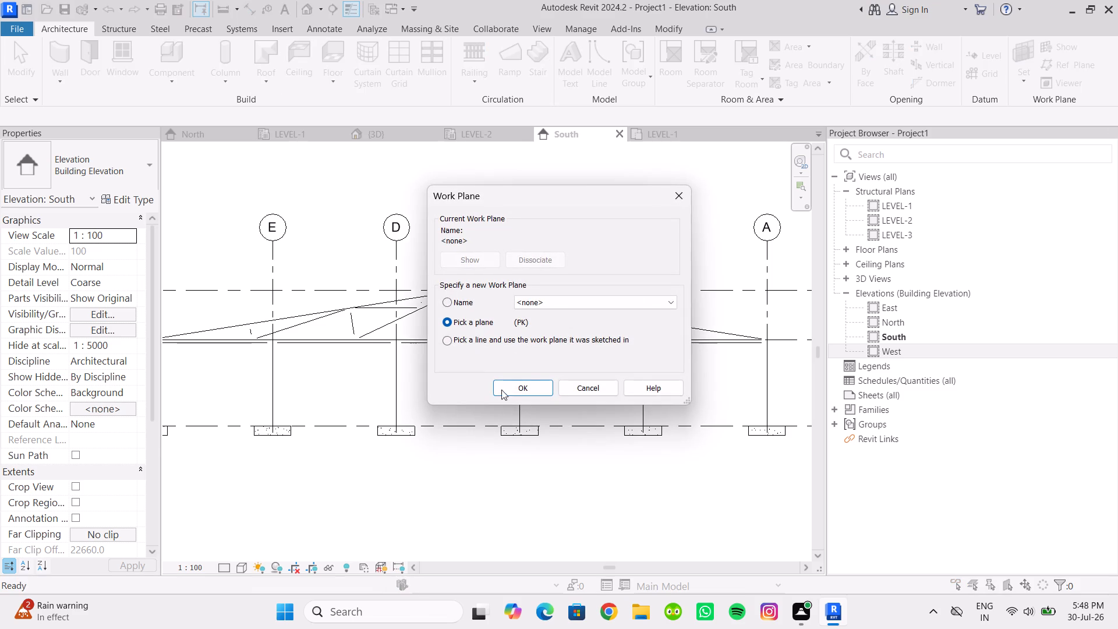
{"action": "left_click", "coordinate": [514, 391]}
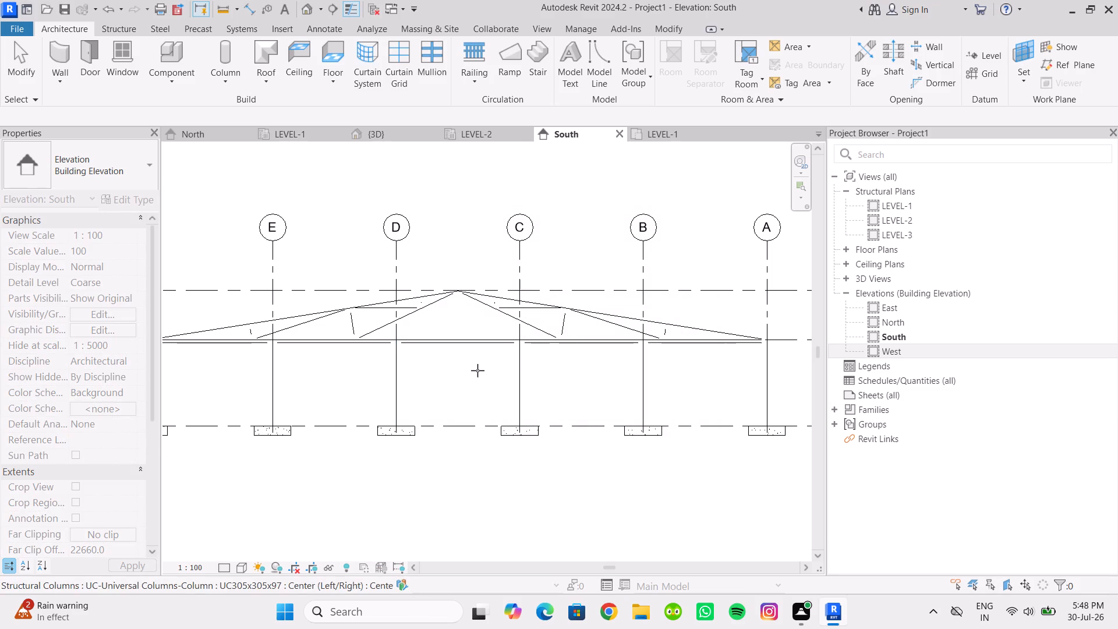
{"action": "left_click", "coordinate": [226, 566]}
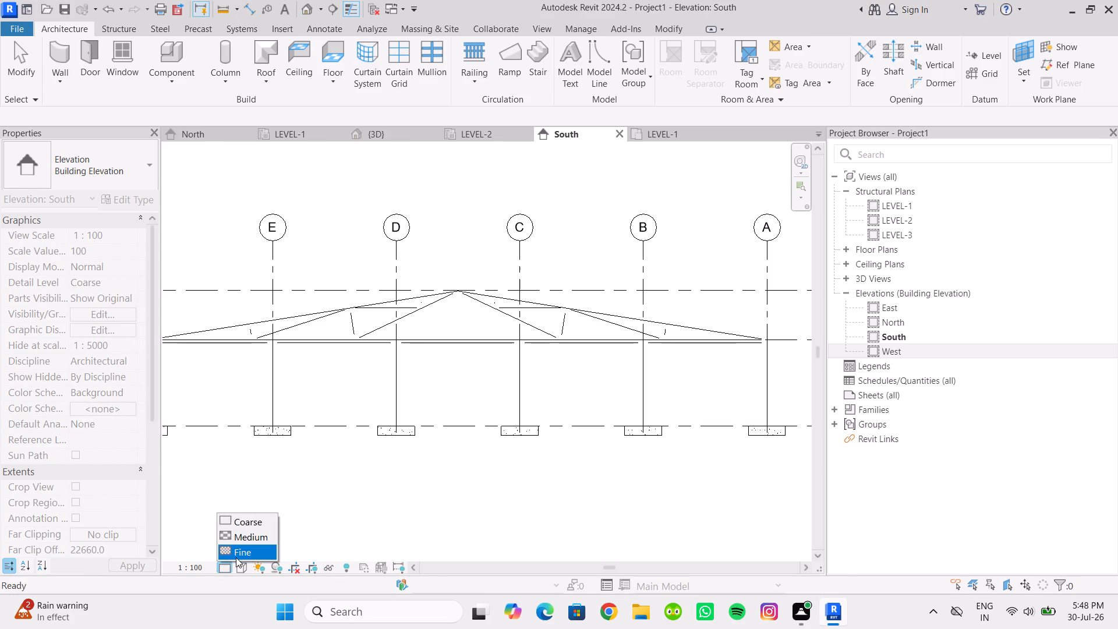
{"action": "left_click", "coordinate": [236, 557]}
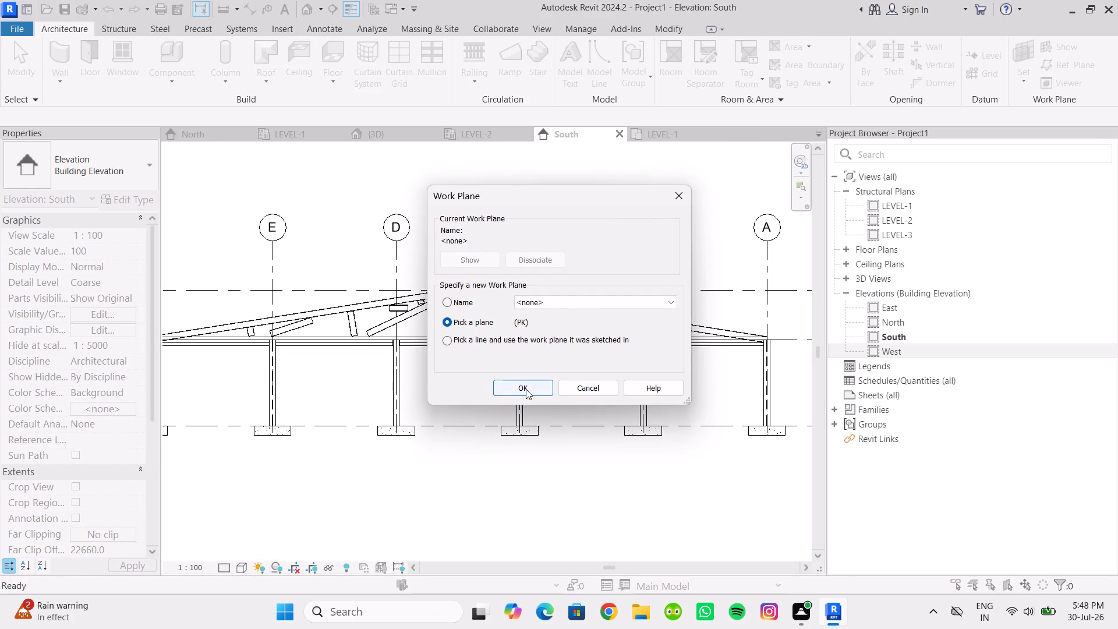
Pick the face of the grid D column as the roof's work plane, with LEVEL-3 as reference level and offset 0.0.
{"action": "left_click", "coordinate": [526, 389]}
{"action": "scroll", "coordinate": [418, 394], "scroll_direction": "up", "scroll_amount": 9}
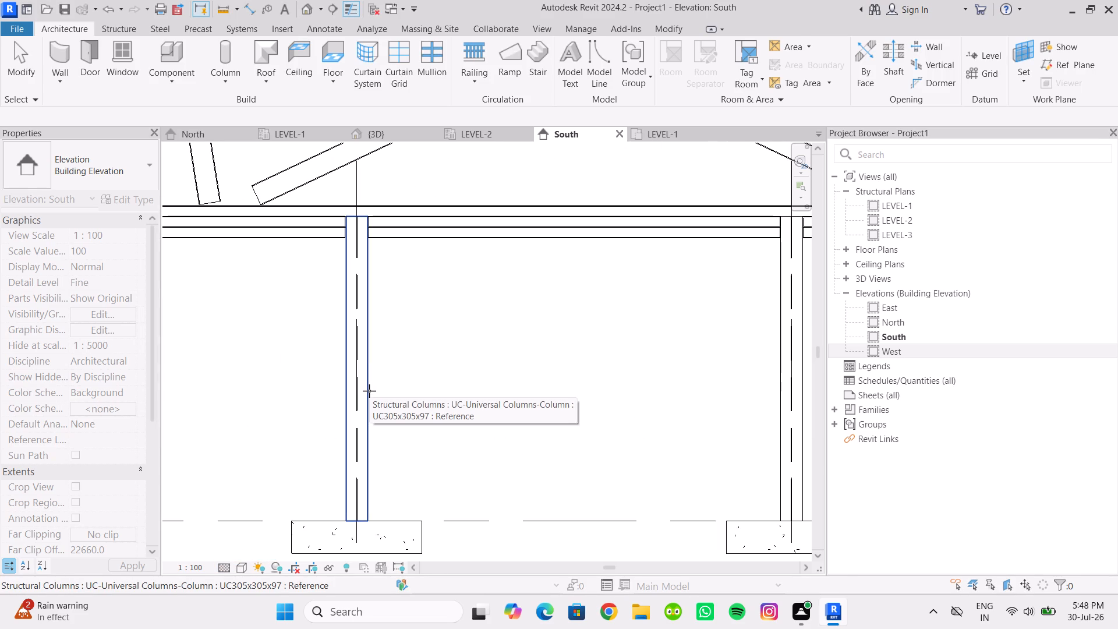
{"action": "left_click", "coordinate": [369, 391]}
{"action": "left_click", "coordinate": [592, 280]}
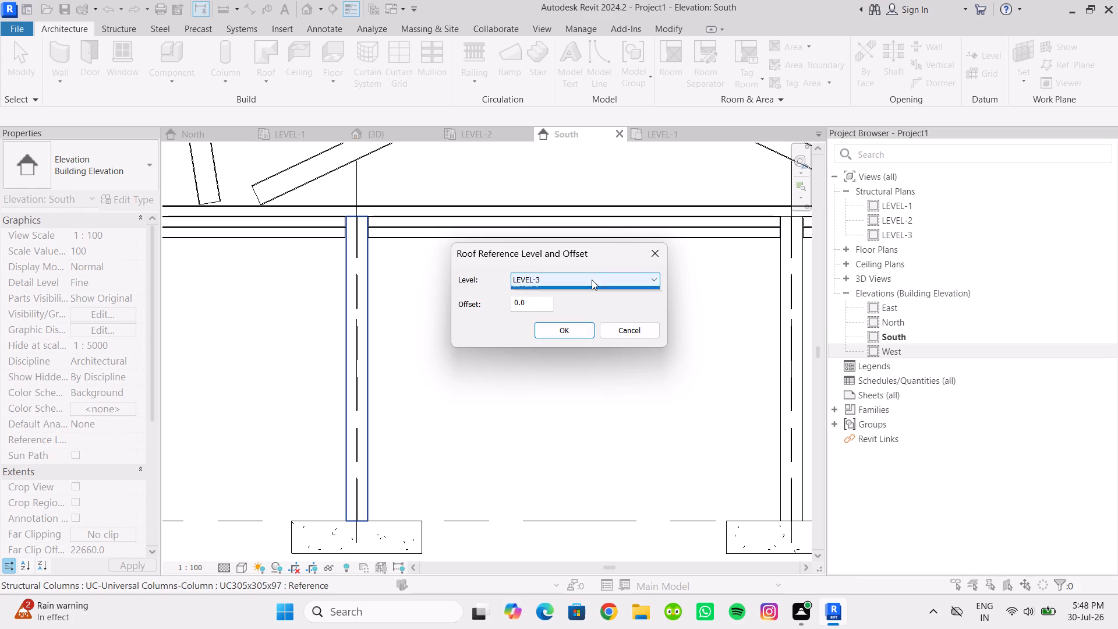
{"action": "left_click", "coordinate": [592, 280]}
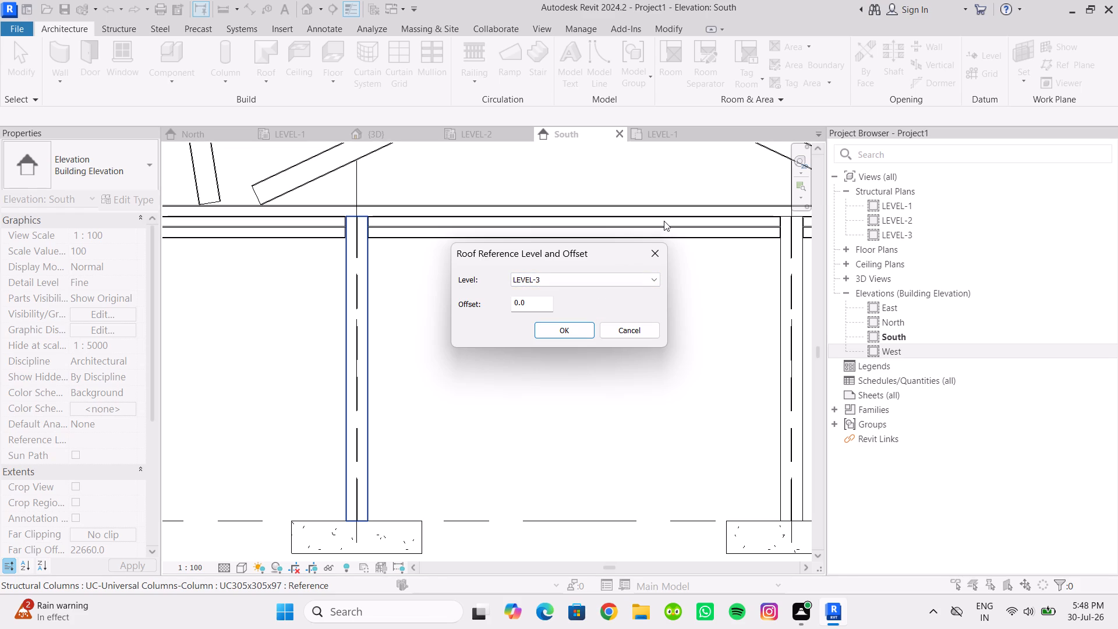
{"action": "left_click", "coordinate": [563, 331]}
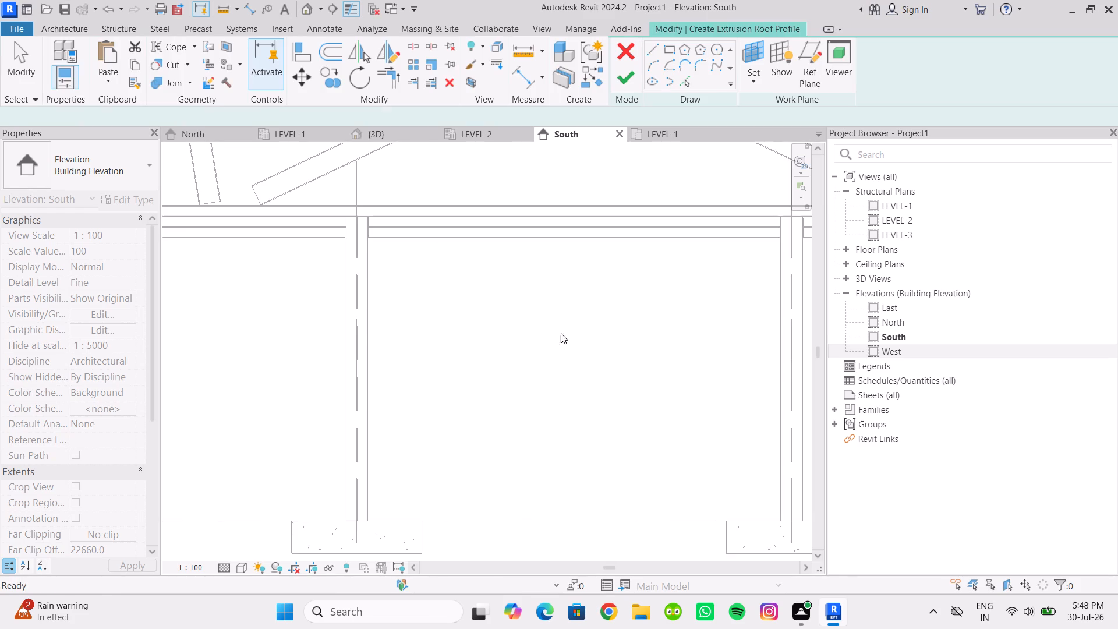
Create the roof profile by picking the upper edges of both sloping truss top chords between grids F and A.
{"action": "scroll", "coordinate": [537, 348], "scroll_direction": "down", "scroll_amount": 10}
{"action": "middle_click_drag", "start_coordinate": [531, 342], "coordinate": [536, 400]}
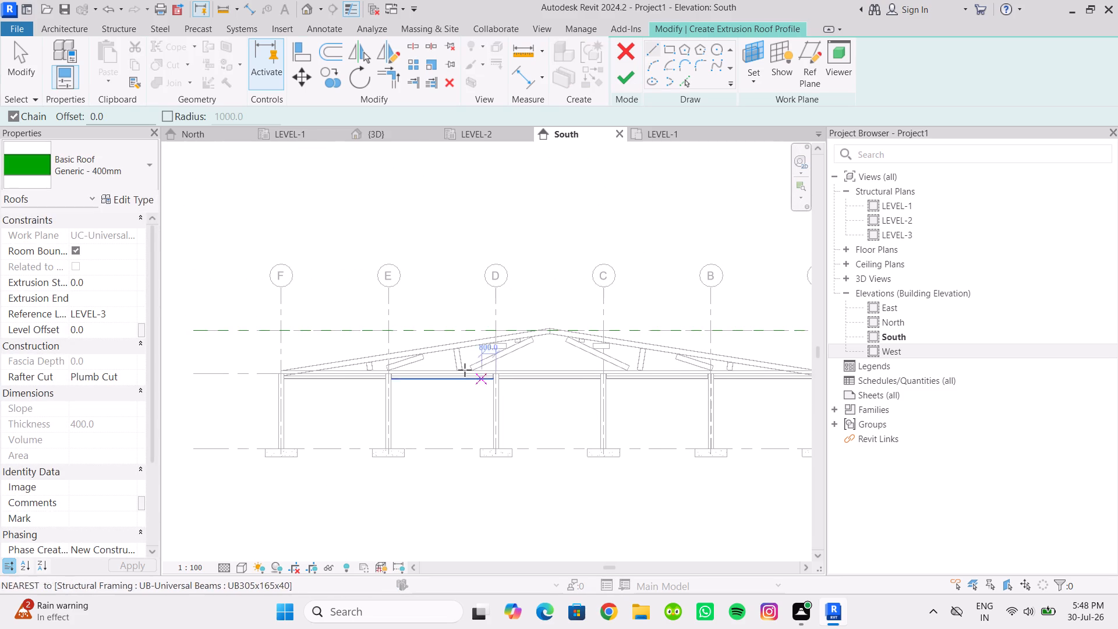
{"action": "left_click", "coordinate": [753, 76]}
{"action": "left_click", "coordinate": [769, 135]}
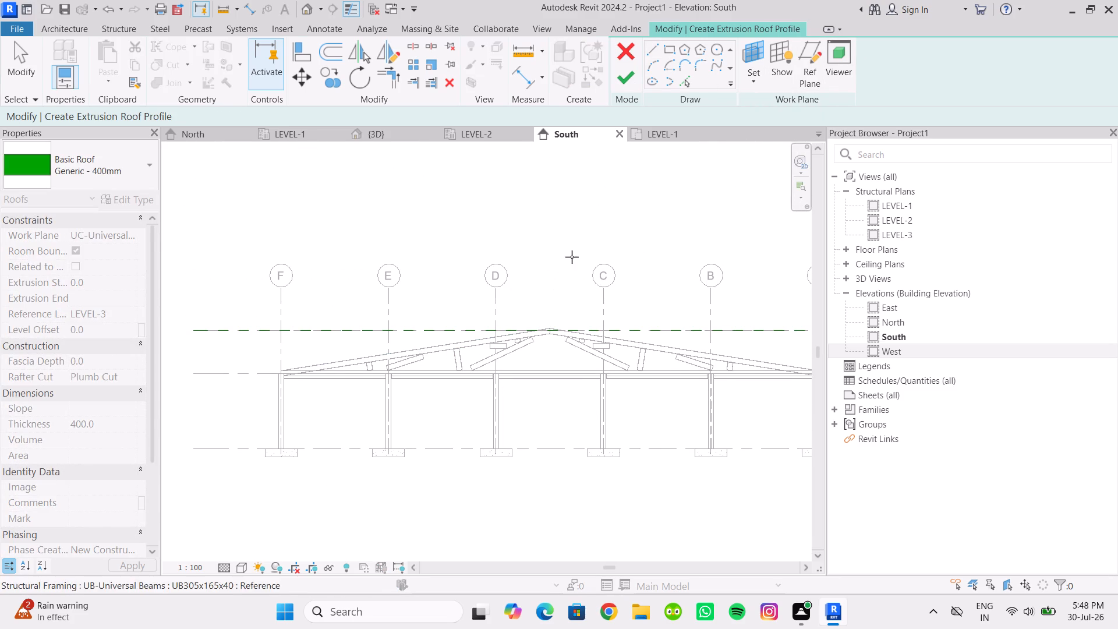
{"action": "left_click", "coordinate": [687, 83]}
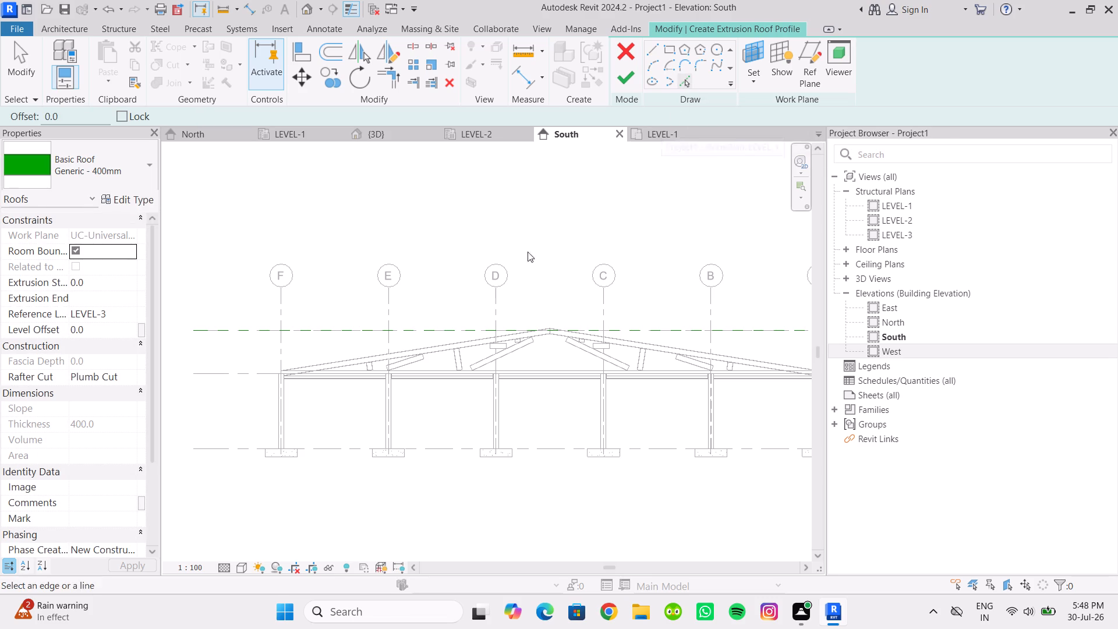
{"action": "scroll", "coordinate": [380, 361], "scroll_direction": "up", "scroll_amount": 3}
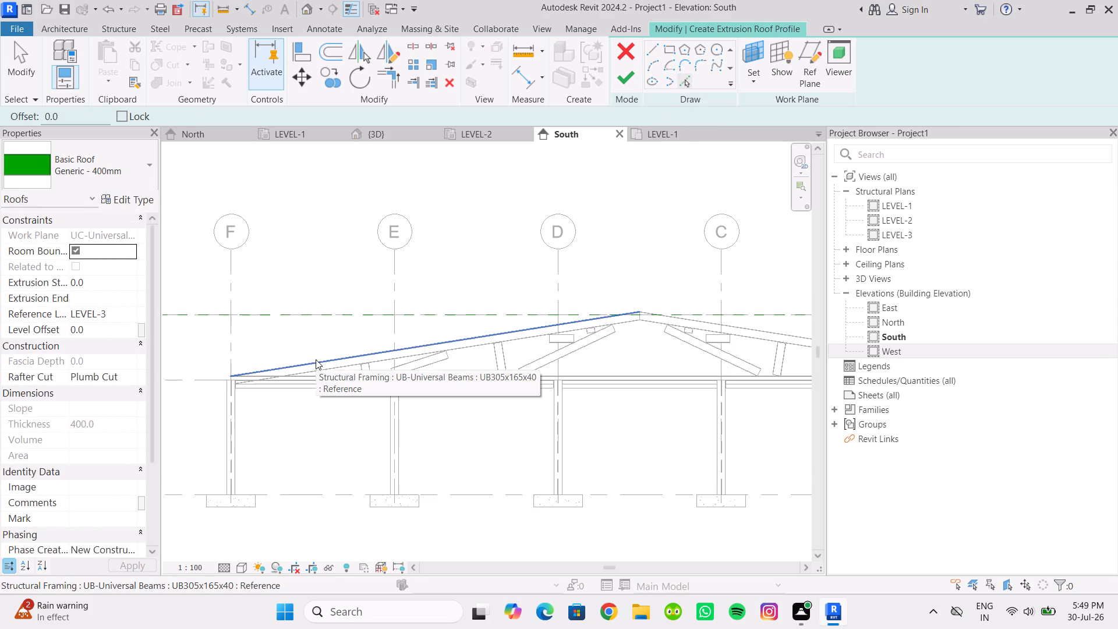
{"action": "left_click", "coordinate": [316, 359]}
{"action": "scroll", "coordinate": [565, 392], "scroll_direction": "down", "scroll_amount": 1}
{"action": "middle_click_drag", "start_coordinate": [562, 392], "coordinate": [405, 415]}
{"action": "left_click", "coordinate": [531, 355]}
{"action": "scroll", "coordinate": [476, 398], "scroll_direction": "down", "scroll_amount": 2}
{"action": "middle_click_drag", "start_coordinate": [476, 400], "coordinate": [480, 391]}
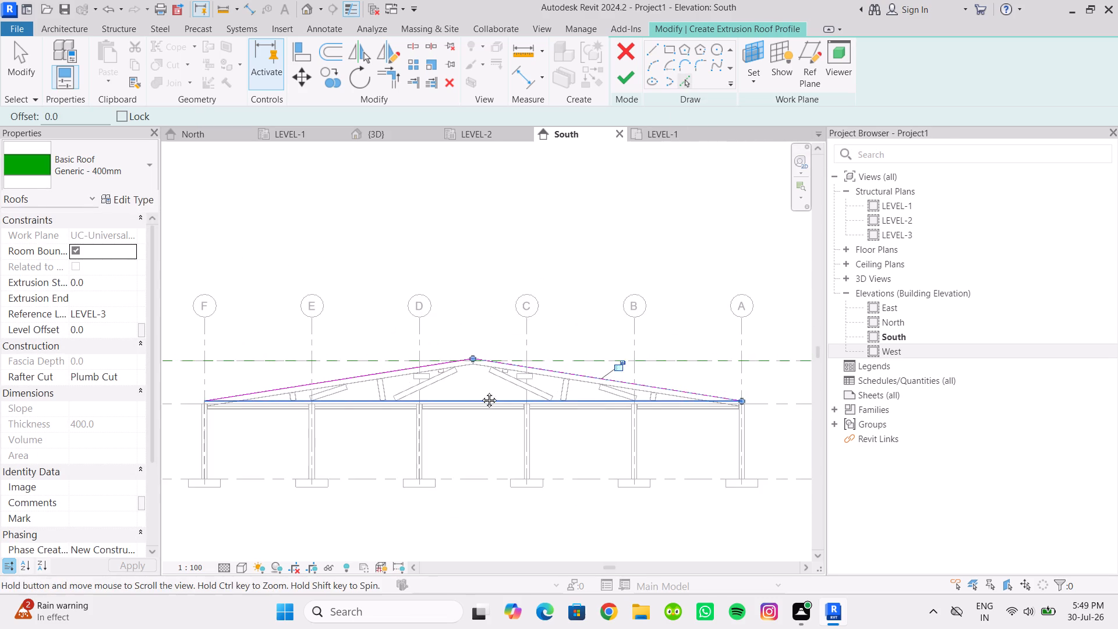
{"action": "middle_click_drag", "start_coordinate": [480, 391], "coordinate": [526, 372]}
{"action": "scroll", "coordinate": [297, 408], "scroll_direction": "up", "scroll_amount": 4}
{"action": "middle_click_drag", "start_coordinate": [288, 404], "coordinate": [406, 425]}
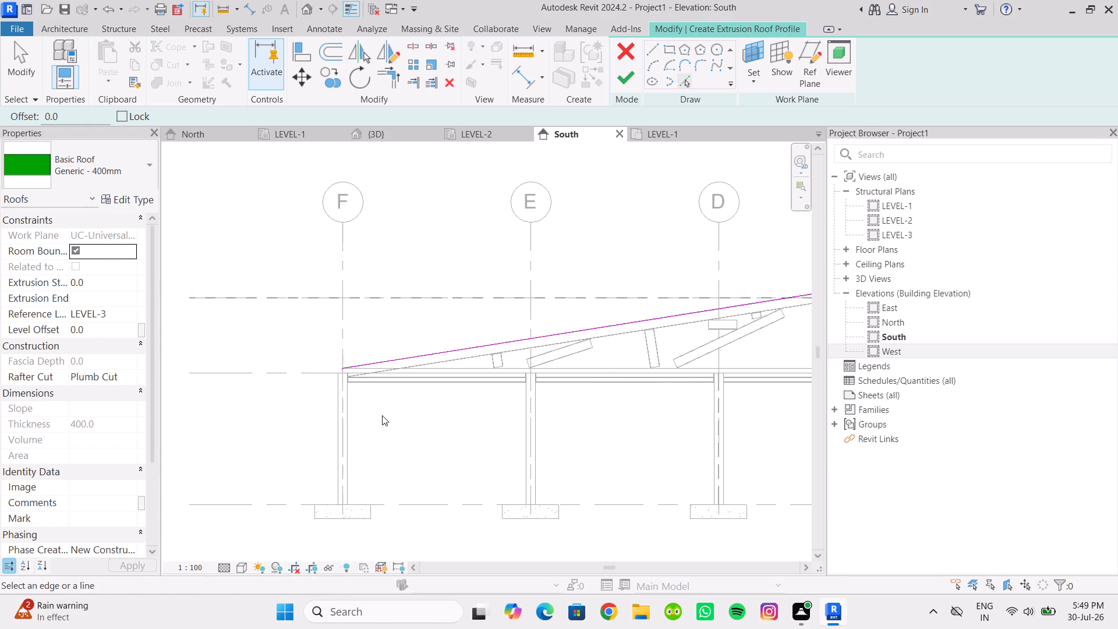
{"action": "scroll", "coordinate": [382, 414], "scroll_direction": "up", "scroll_amount": 5}
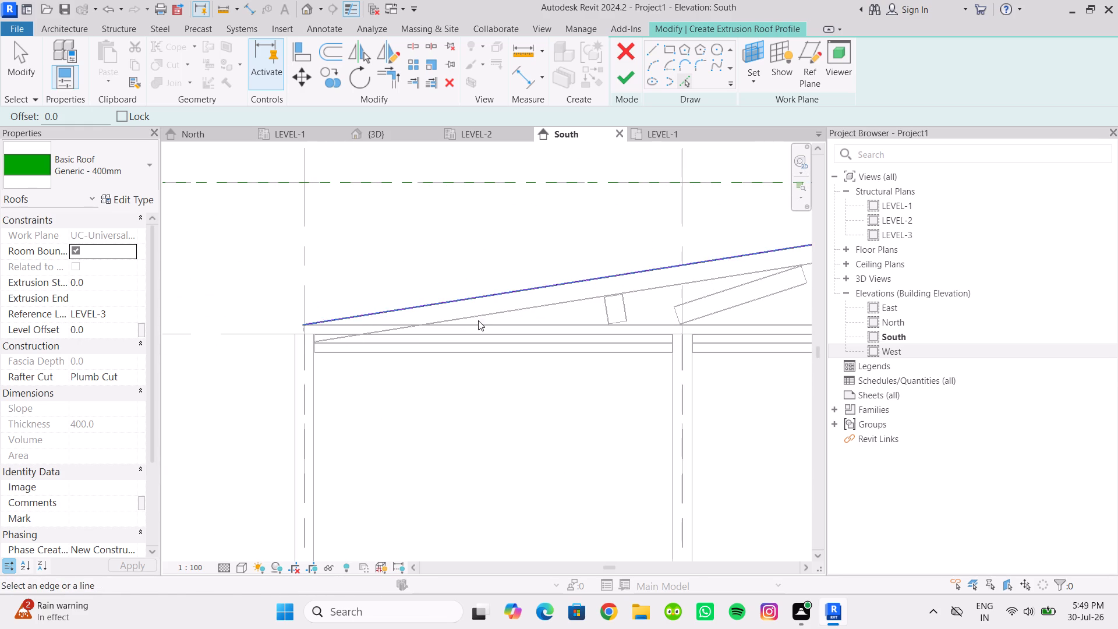
{"action": "key", "text": "Escape"}
{"action": "key", "text": "Escape"}
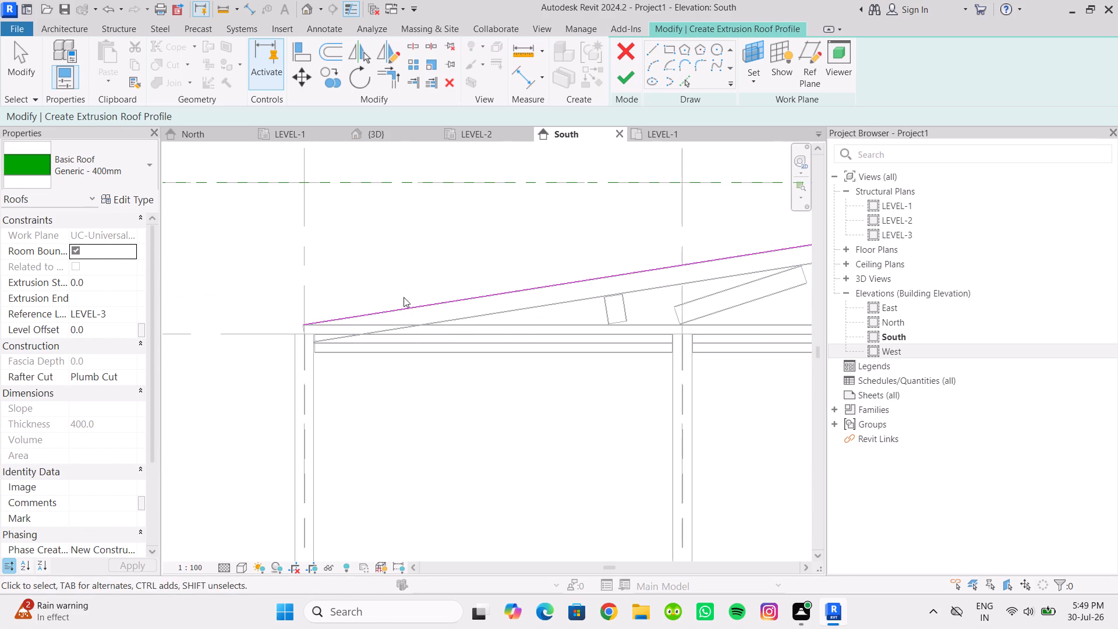
Extend the roof profile line on the grid F side outward past the column to a length of about 18700 mm.
{"action": "left_click", "coordinate": [402, 304]}
{"action": "left_click_drag", "start_coordinate": [302, 325], "coordinate": [175, 365]}
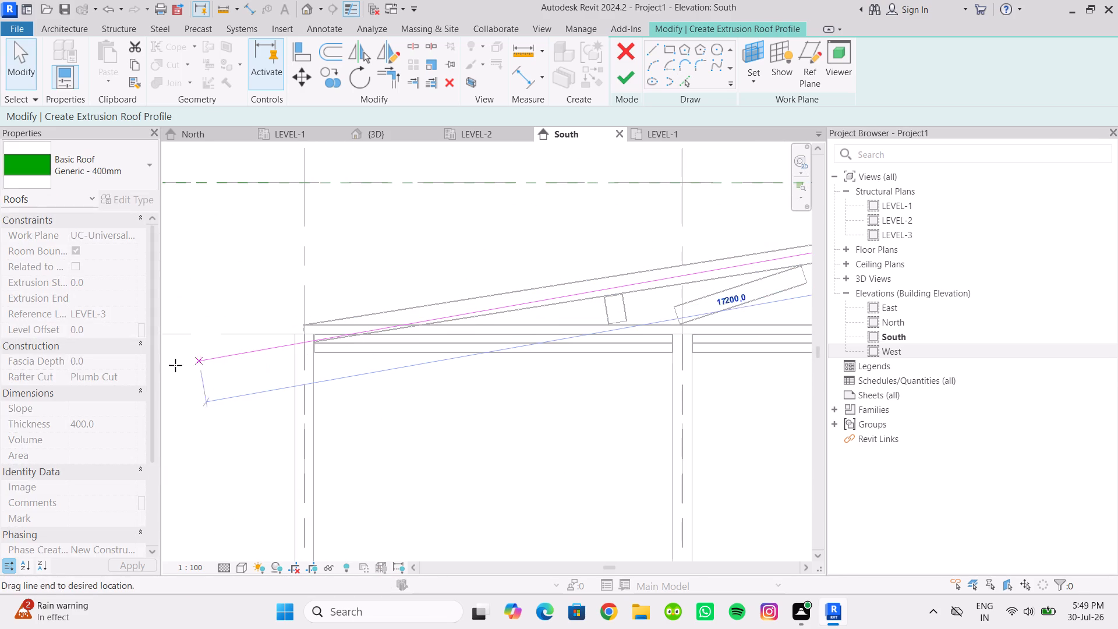
{"action": "left_click_drag", "start_coordinate": [175, 365], "coordinate": [176, 344]}
{"action": "middle_click_drag", "start_coordinate": [246, 364], "coordinate": [416, 361]}
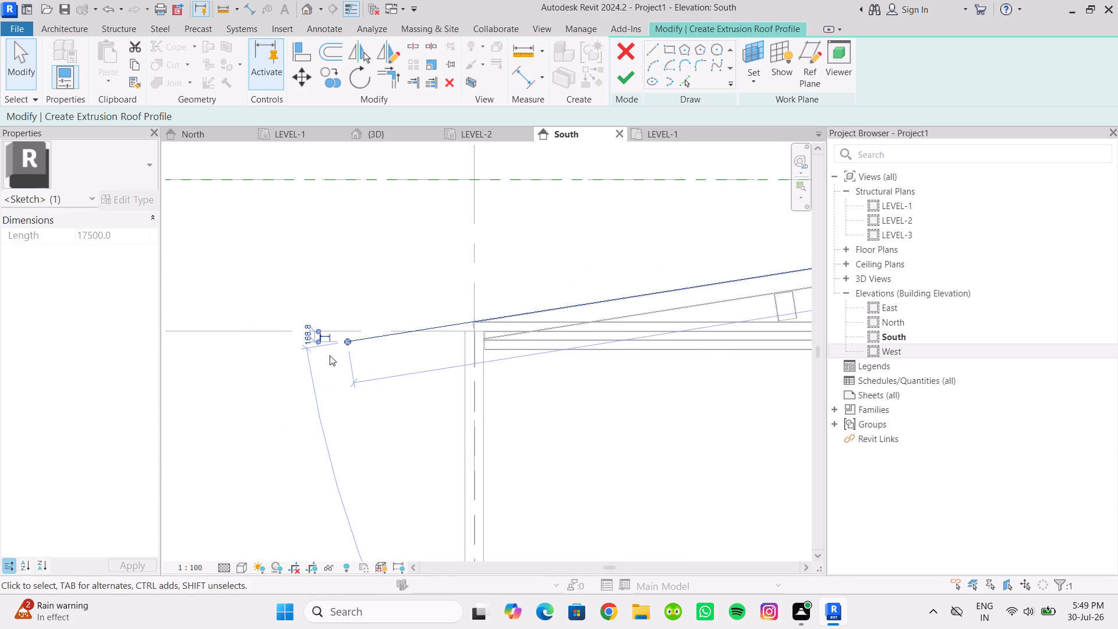
{"action": "scroll", "coordinate": [363, 368], "scroll_direction": "down", "scroll_amount": 5}
{"action": "left_click_drag", "start_coordinate": [357, 358], "coordinate": [334, 363]}
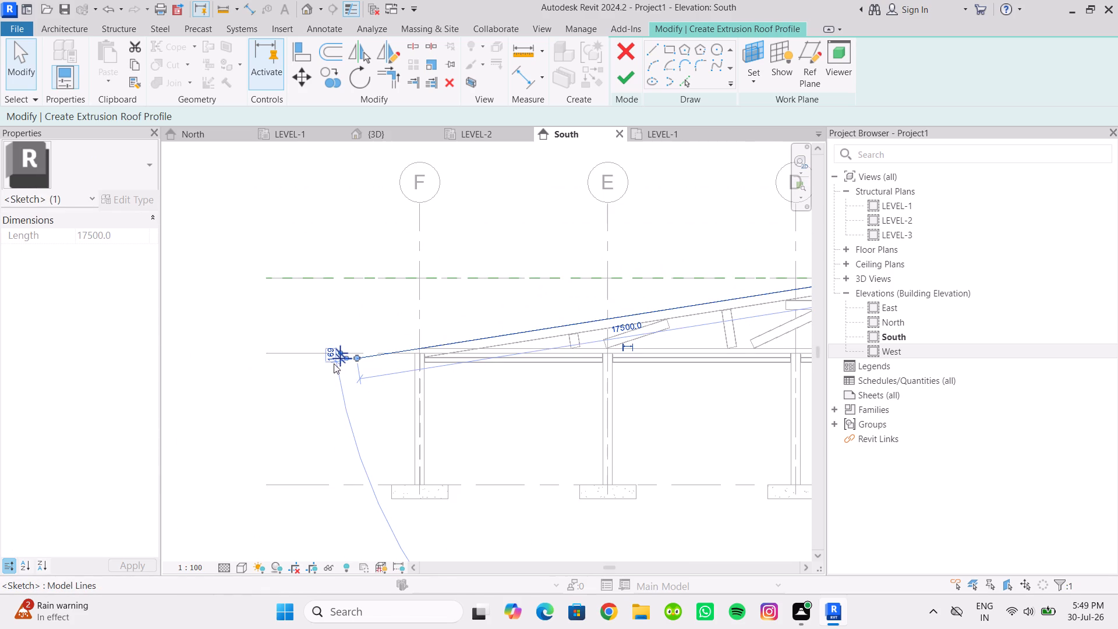
{"action": "left_click_drag", "start_coordinate": [334, 363], "coordinate": [311, 373]}
{"action": "scroll", "coordinate": [361, 361], "scroll_direction": "up", "scroll_amount": 5}
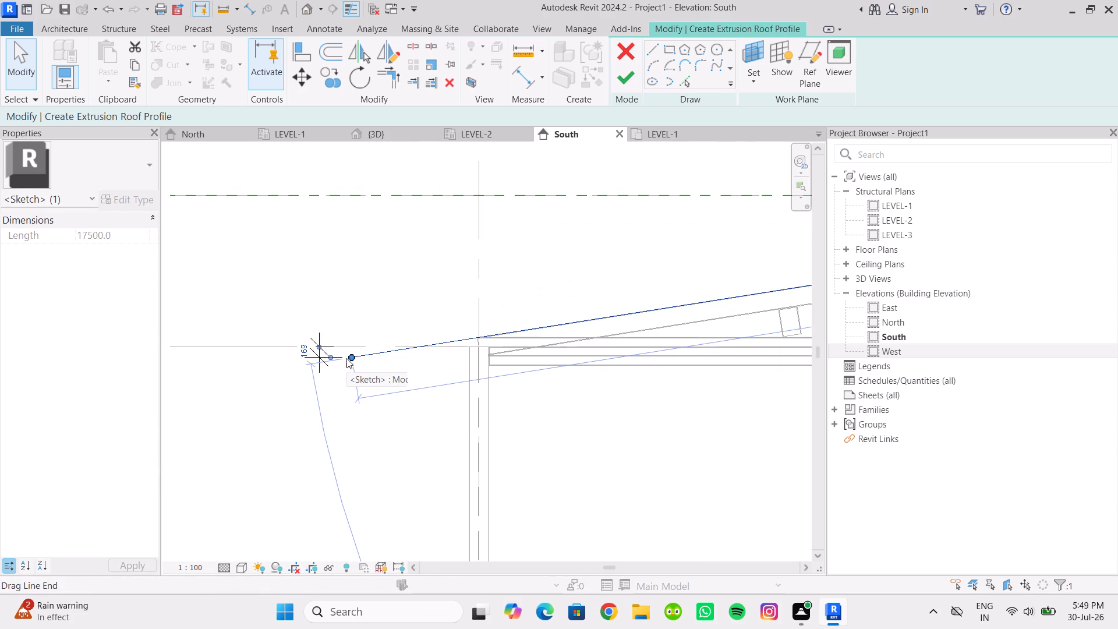
{"action": "left_click_drag", "start_coordinate": [347, 358], "coordinate": [278, 379]}
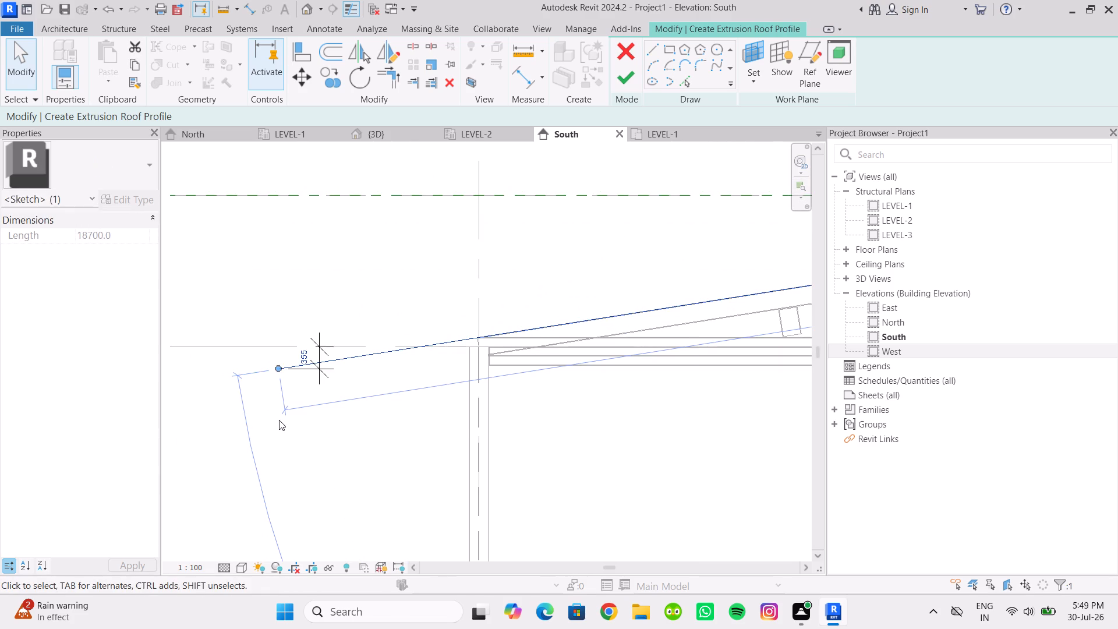
{"action": "scroll", "coordinate": [286, 419], "scroll_direction": "down", "scroll_amount": 13}
{"action": "key", "text": "Escape"}
{"action": "scroll", "coordinate": [473, 417], "scroll_direction": "up", "scroll_amount": 4}
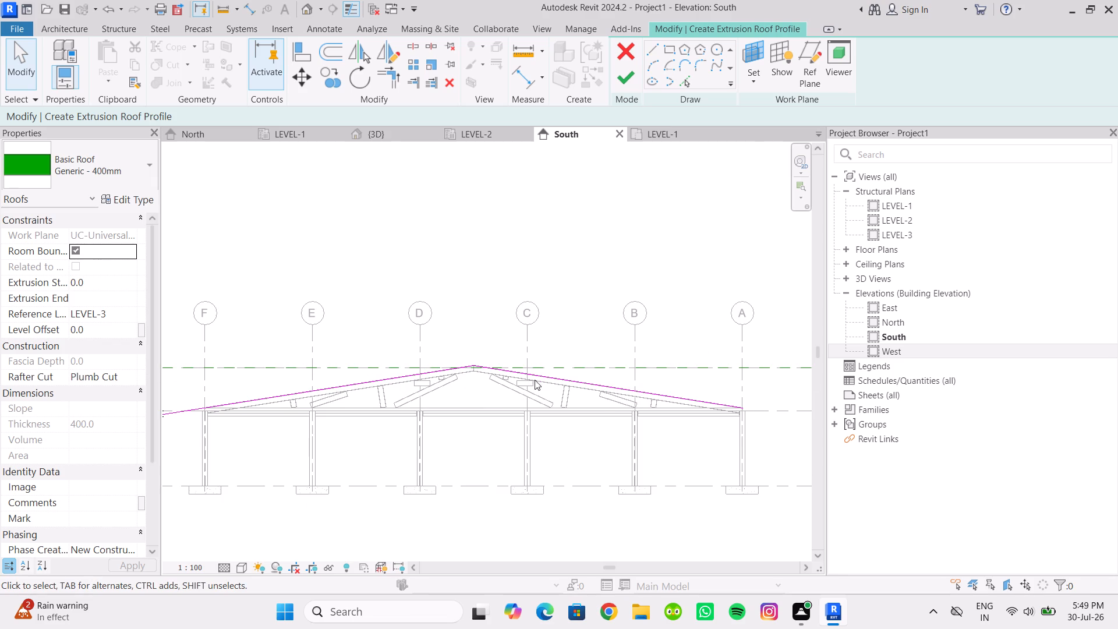
Delete the roof profile line on the slope between the ridge and grid A.
{"action": "left_click", "coordinate": [544, 376]}
{"action": "key", "text": "Delete"}
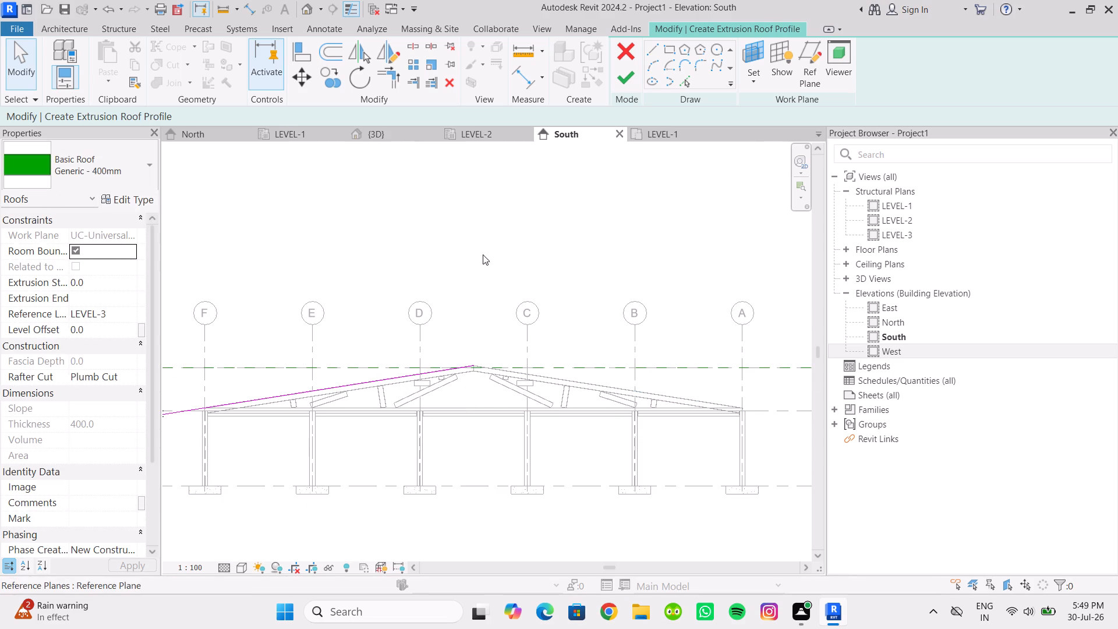
Mirror a copy of the 18700 mm grid F side profile line about a vertical axis drawn through the ridge.
{"action": "left_click", "coordinate": [384, 54]}
{"action": "scroll", "coordinate": [479, 374], "scroll_direction": "up", "scroll_amount": 4}
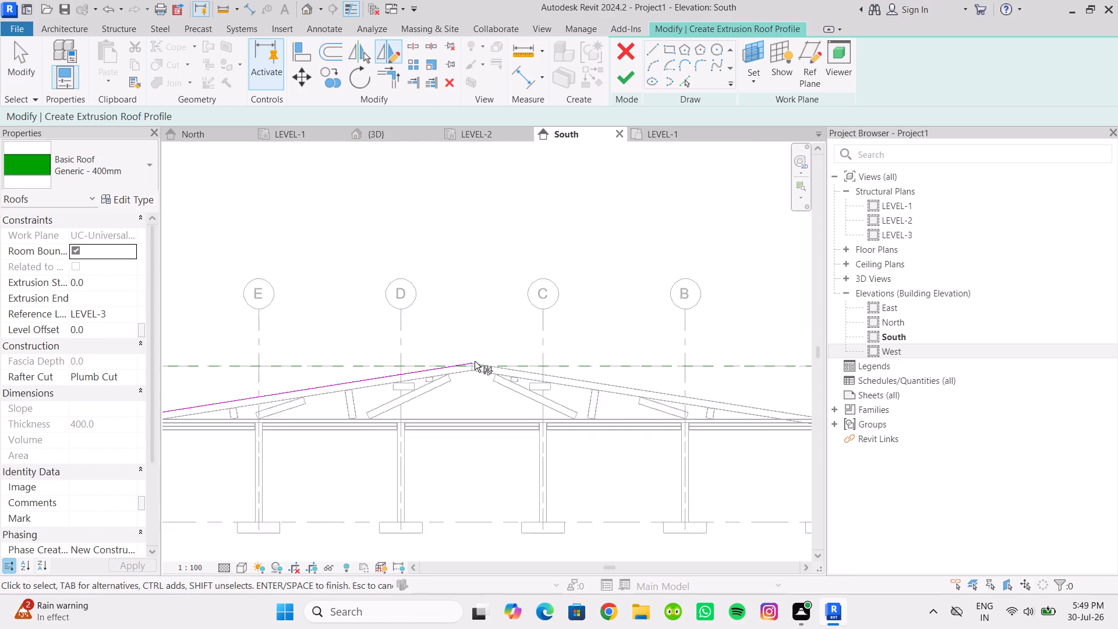
{"action": "left_click", "coordinate": [460, 363]}
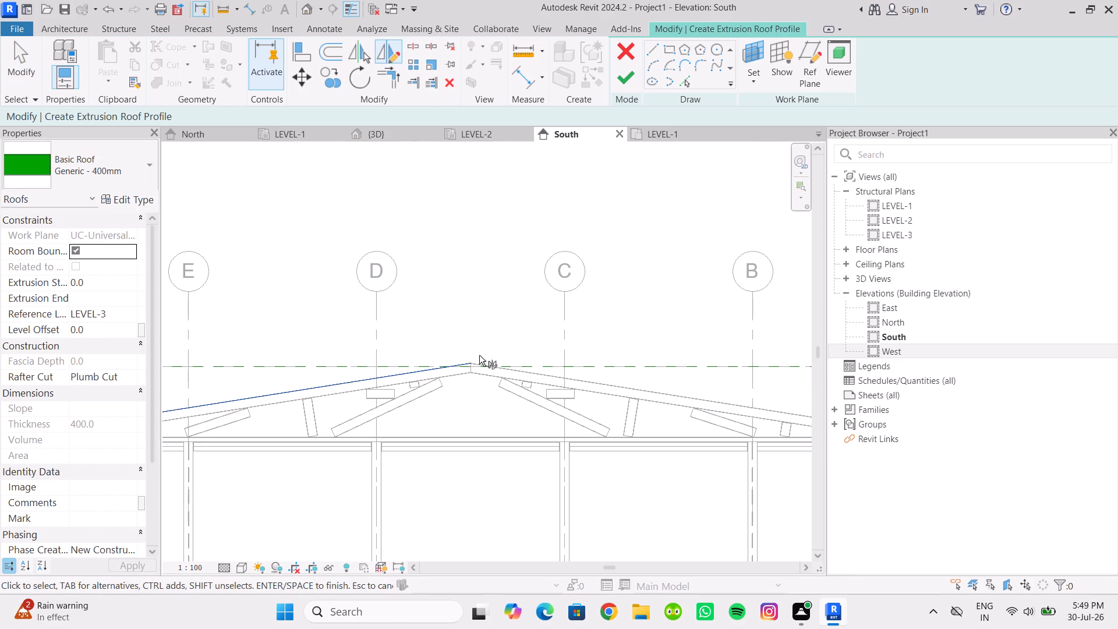
{"action": "key", "text": "Escape"}
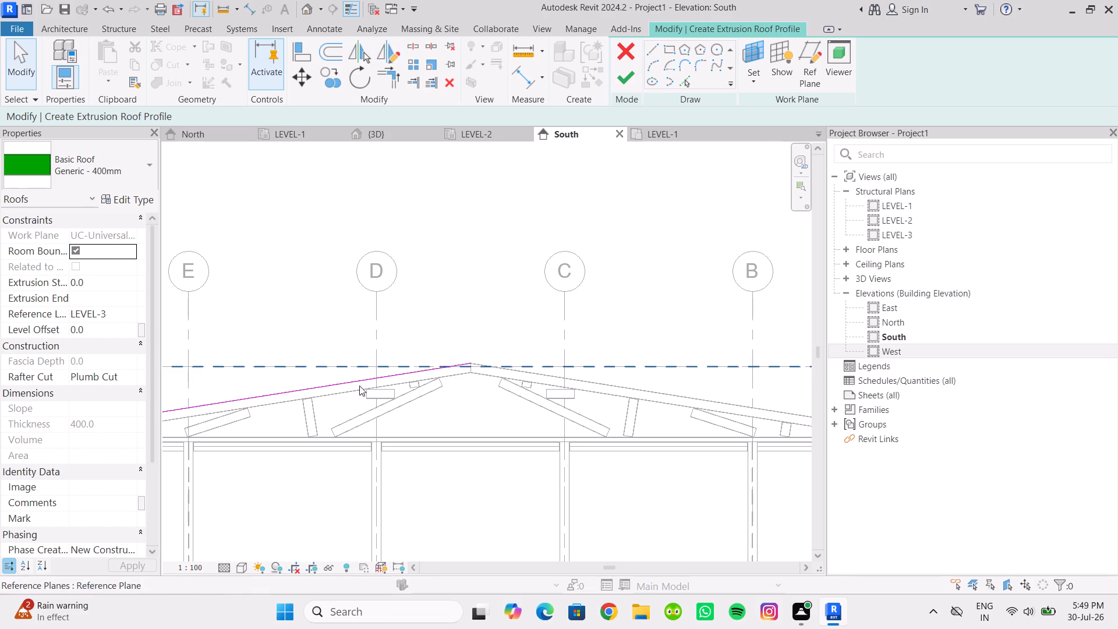
{"action": "key", "text": "Escape"}
{"action": "left_click", "coordinate": [332, 384]}
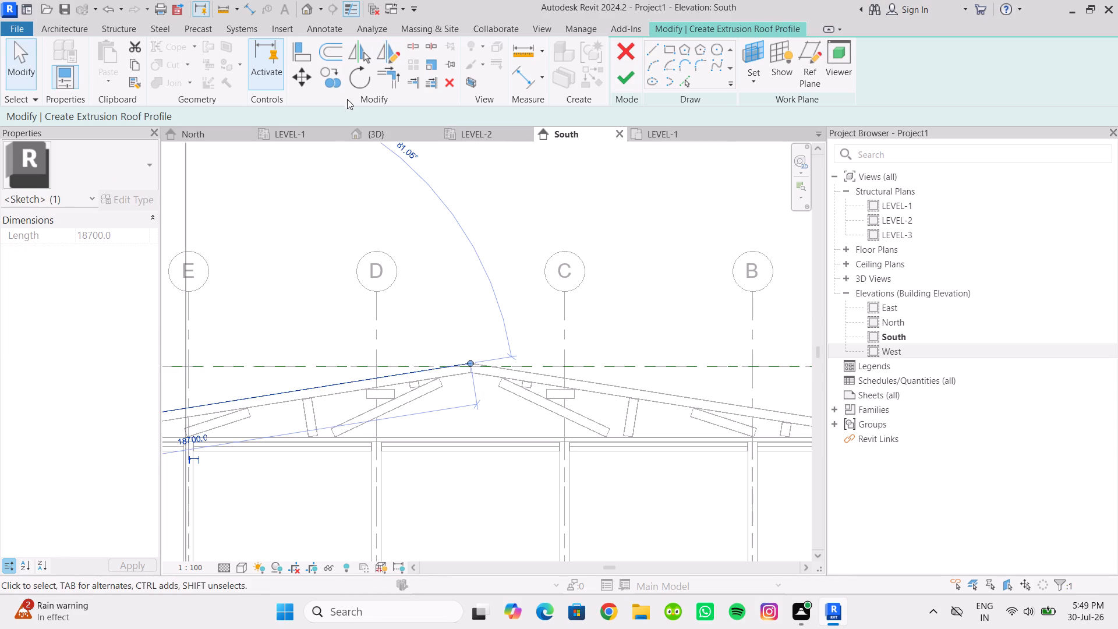
{"action": "left_click", "coordinate": [382, 56]}
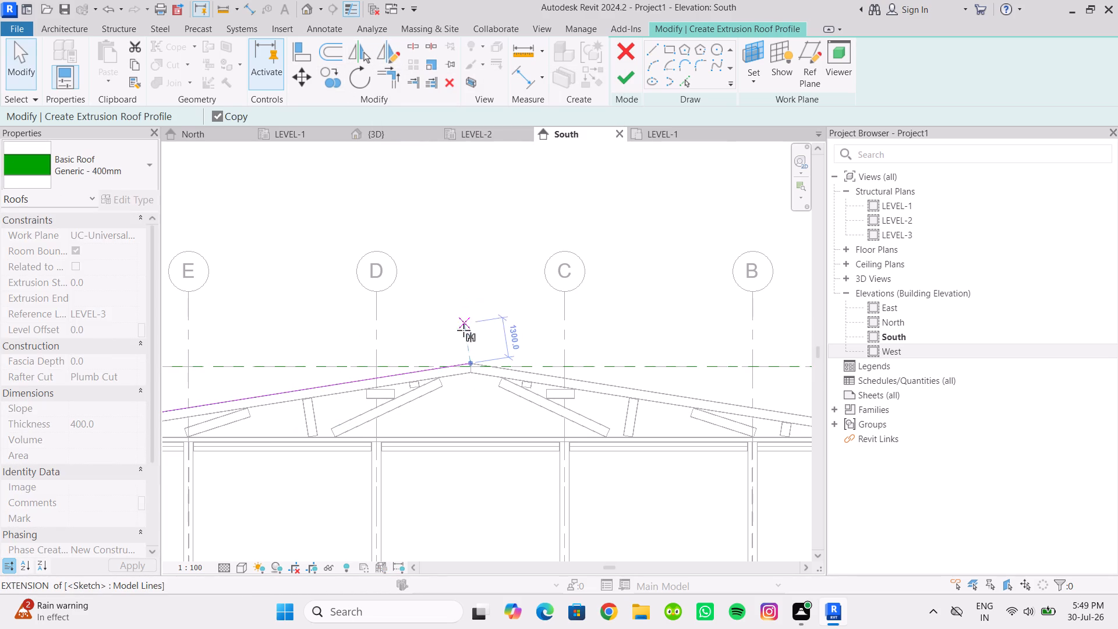
{"action": "left_click", "coordinate": [468, 361]}
{"action": "left_click", "coordinate": [475, 274]}
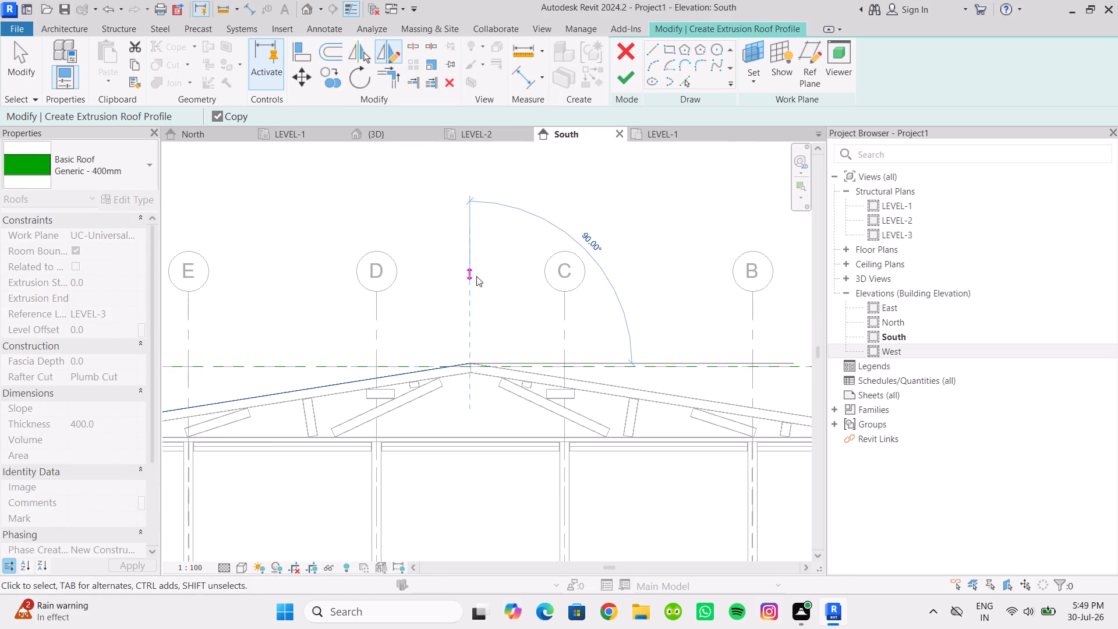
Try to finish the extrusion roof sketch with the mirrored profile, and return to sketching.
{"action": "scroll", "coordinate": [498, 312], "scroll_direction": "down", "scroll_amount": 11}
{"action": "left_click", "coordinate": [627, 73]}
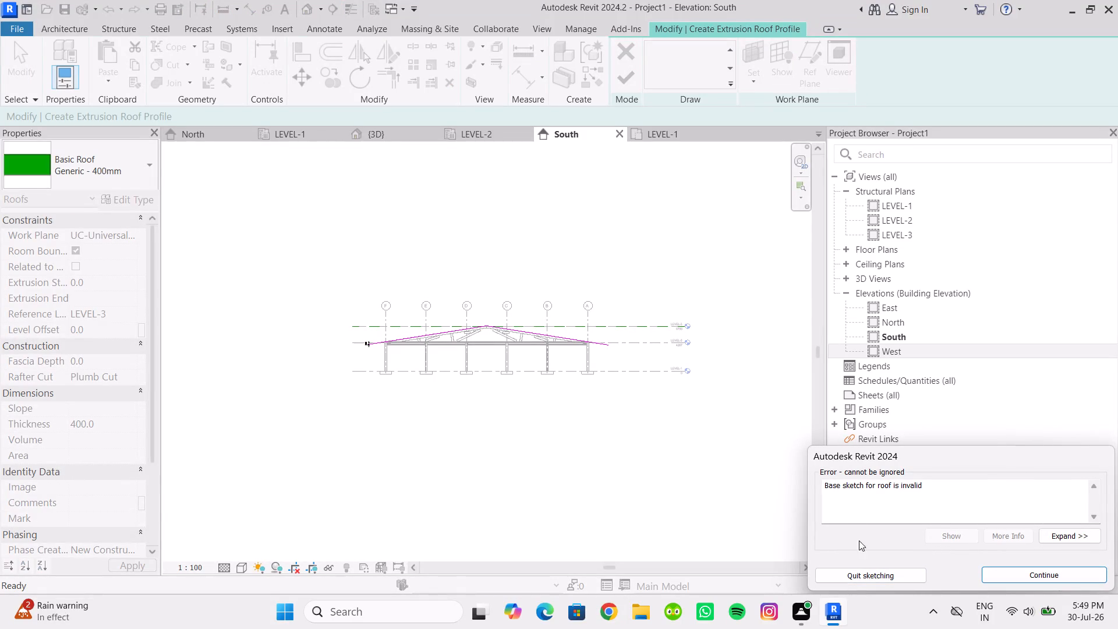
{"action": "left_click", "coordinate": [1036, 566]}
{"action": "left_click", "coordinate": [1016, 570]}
Pull the upper end of the mirrored profile line to the grid F side line so the two lines join near the ridge.
{"action": "scroll", "coordinate": [515, 344], "scroll_direction": "up", "scroll_amount": 6}
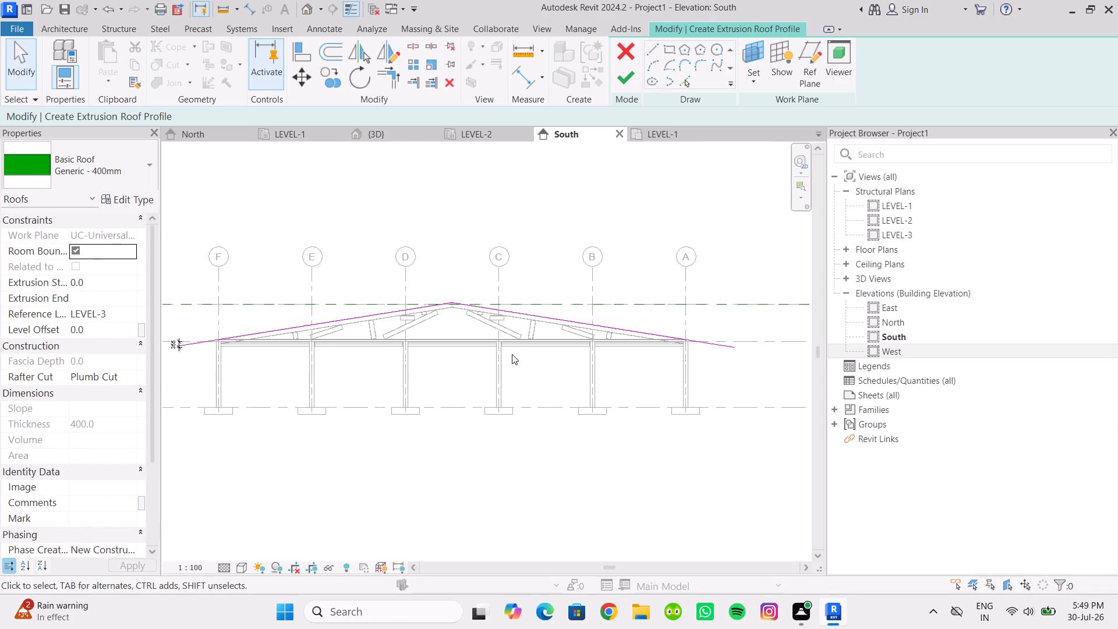
{"action": "middle_click_drag", "start_coordinate": [506, 362], "coordinate": [517, 396]}
{"action": "scroll", "coordinate": [195, 394], "scroll_direction": "down", "scroll_amount": 2}
{"action": "middle_click_drag", "start_coordinate": [195, 394], "coordinate": [202, 399]}
{"action": "scroll", "coordinate": [206, 399], "scroll_direction": "up", "scroll_amount": 4}
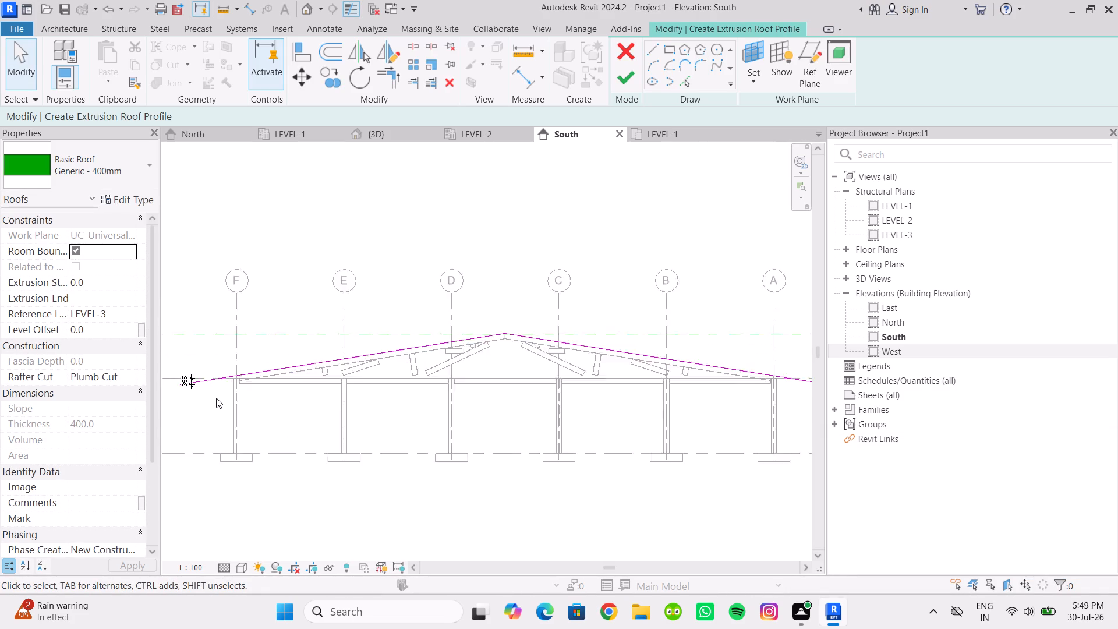
{"action": "scroll", "coordinate": [296, 374], "scroll_direction": "up", "scroll_amount": 4}
{"action": "scroll", "coordinate": [247, 372], "scroll_direction": "up", "scroll_amount": 5}
{"action": "scroll", "coordinate": [431, 420], "scroll_direction": "down", "scroll_amount": 5}
{"action": "middle_click_drag", "start_coordinate": [449, 437], "coordinate": [252, 443]}
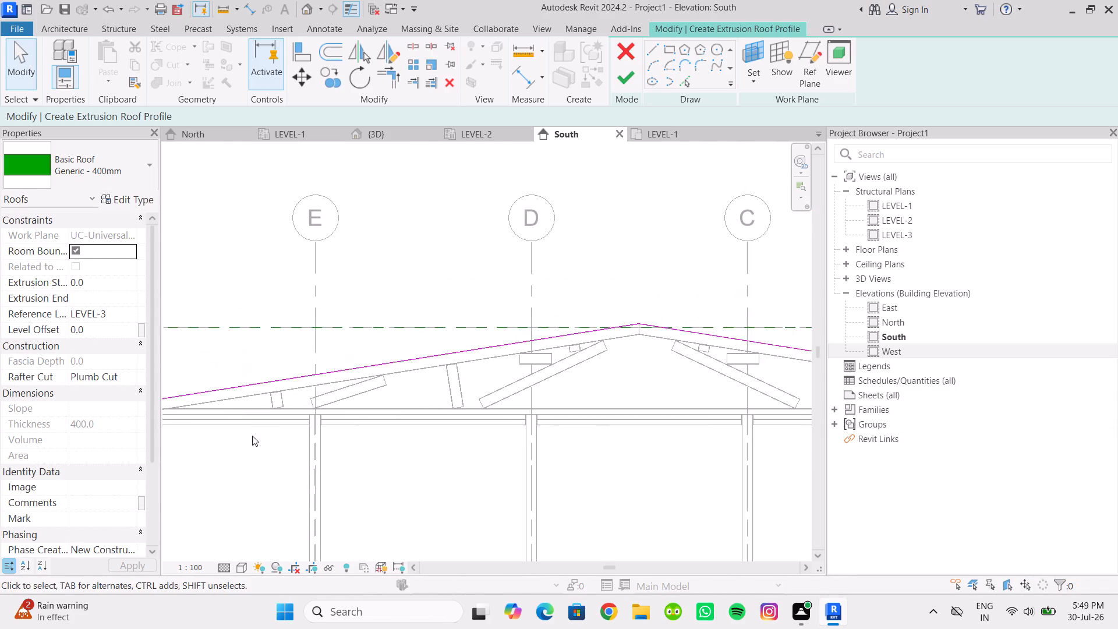
{"action": "scroll", "coordinate": [715, 312], "scroll_direction": "up", "scroll_amount": 20}
{"action": "scroll", "coordinate": [715, 312], "scroll_direction": "up", "scroll_amount": 9}
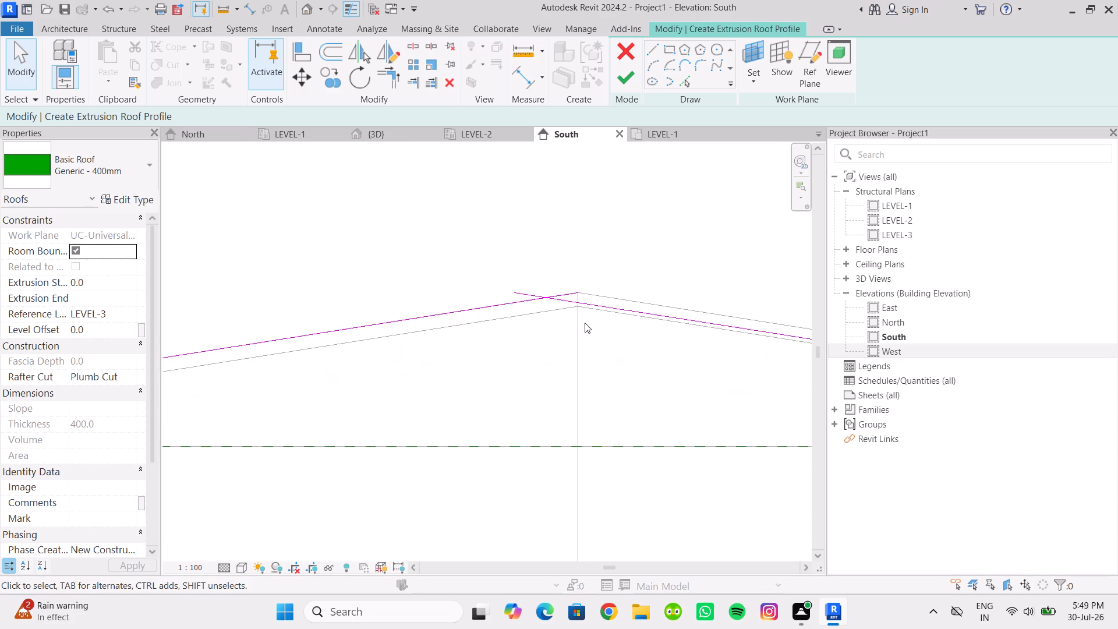
{"action": "scroll", "coordinate": [585, 323], "scroll_direction": "up", "scroll_amount": 3}
{"action": "middle_click_drag", "start_coordinate": [559, 317], "coordinate": [558, 390]}
{"action": "left_click", "coordinate": [524, 348]}
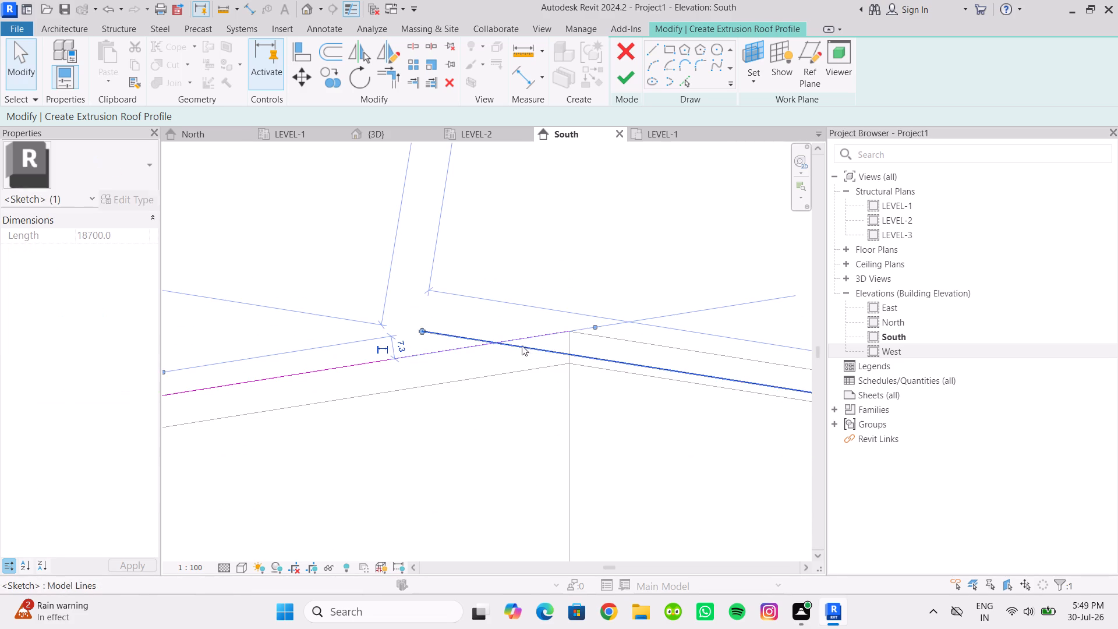
{"action": "left_click", "coordinate": [561, 226]}
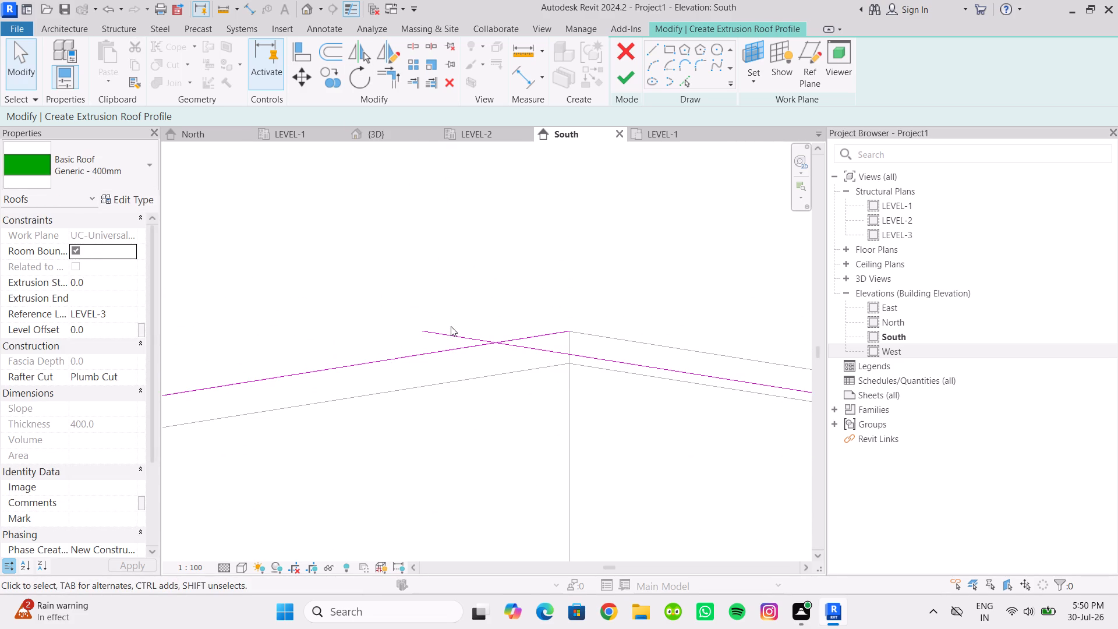
{"action": "left_click", "coordinate": [450, 334]}
{"action": "left_click_drag", "start_coordinate": [419, 330], "coordinate": [568, 332]}
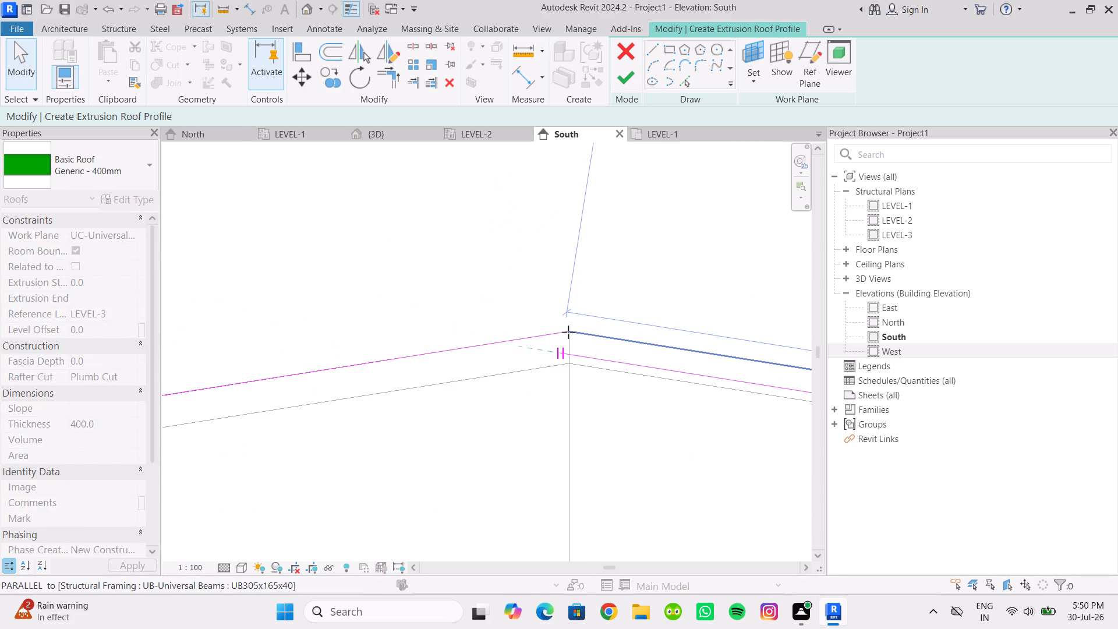
{"action": "left_click_drag", "start_coordinate": [568, 332], "coordinate": [569, 331]}
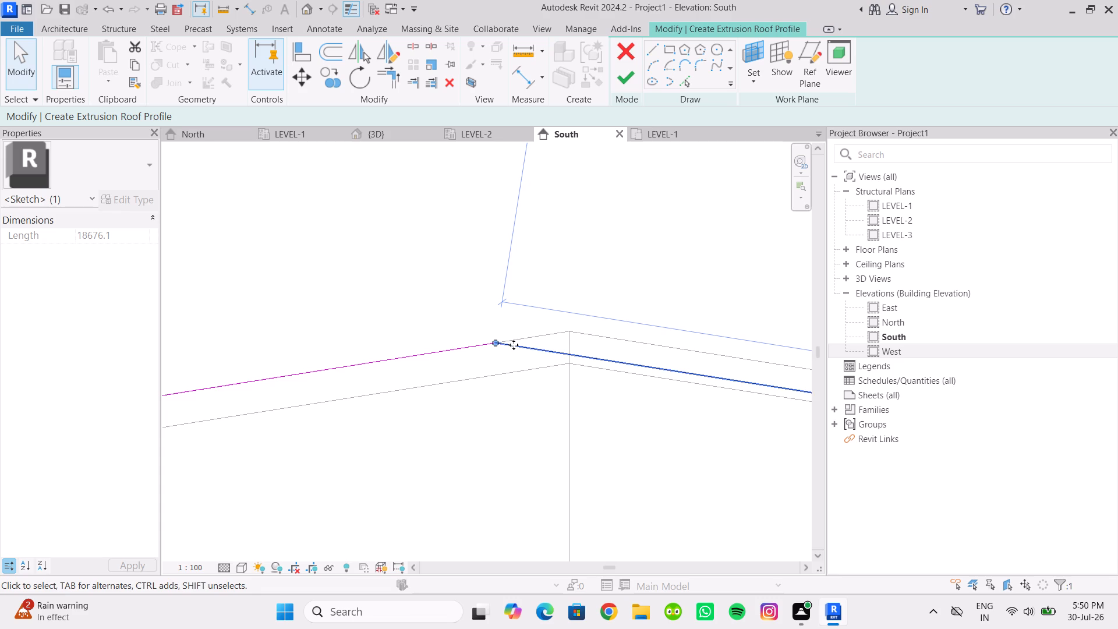
Shift the grid A side profile line up until both slopes meet at the truss apex, and finish the roof sketch.
{"action": "left_click_drag", "start_coordinate": [514, 345], "coordinate": [595, 335]}
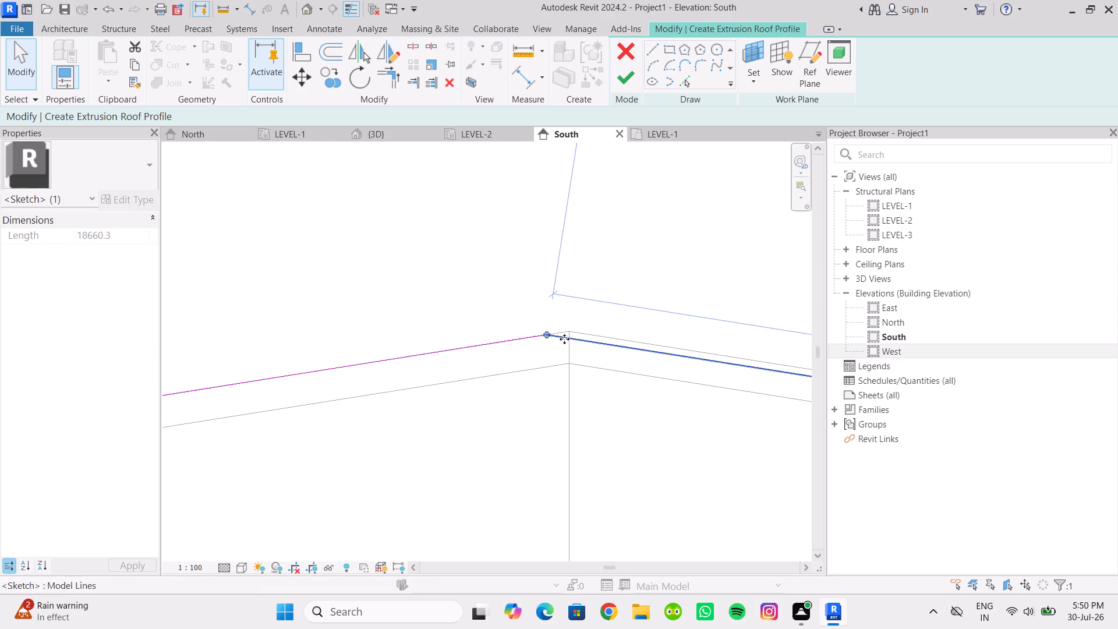
{"action": "left_click", "coordinate": [493, 312]}
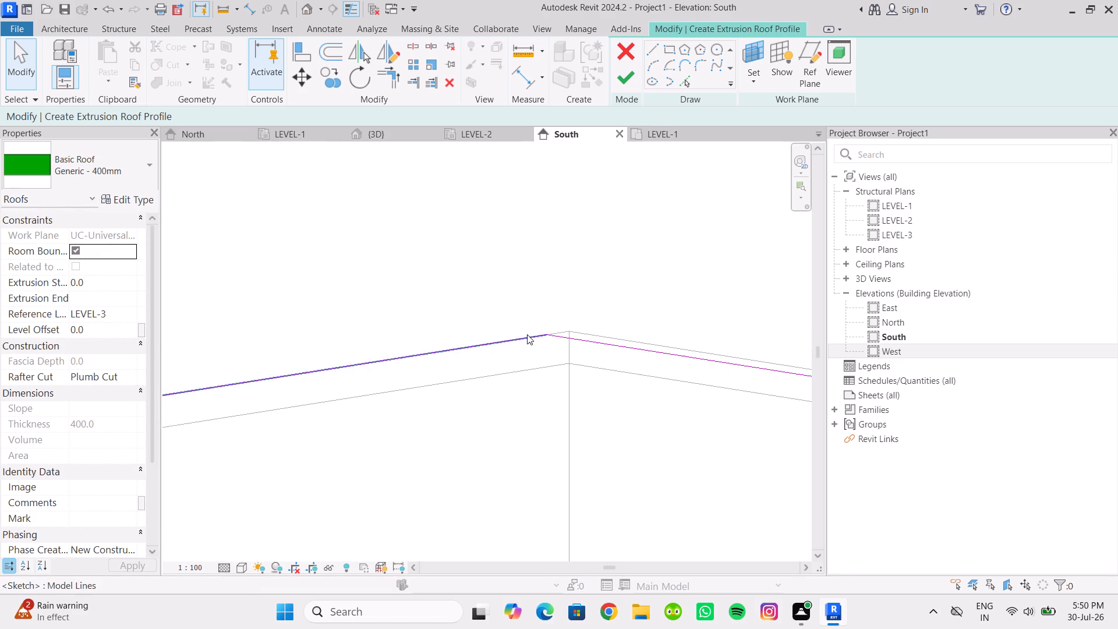
{"action": "left_click_drag", "start_coordinate": [552, 337], "coordinate": [586, 333]}
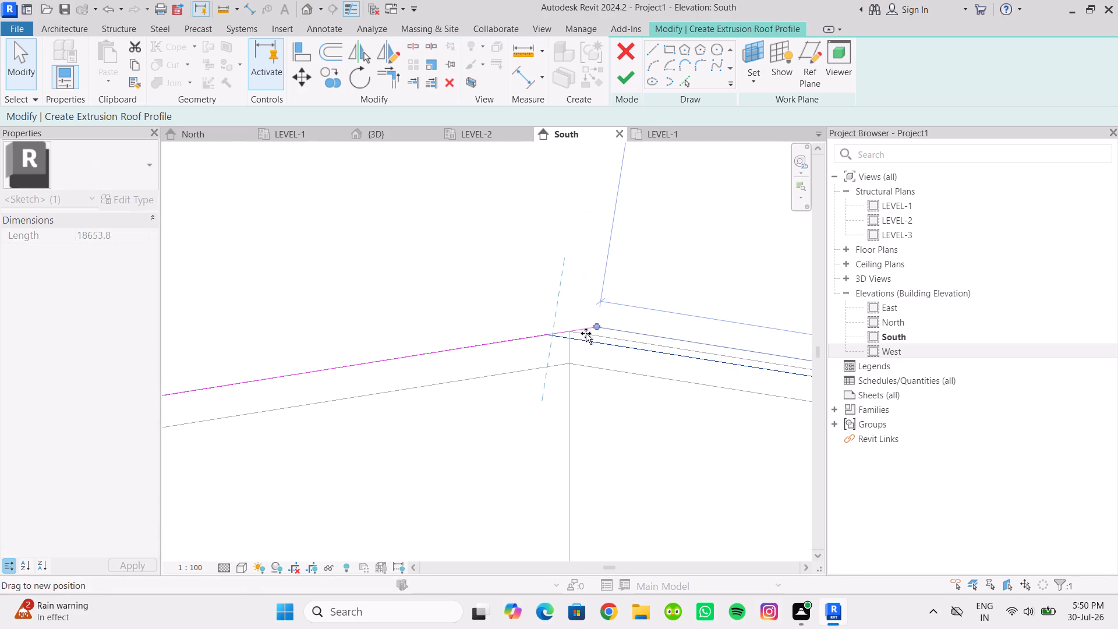
{"action": "left_click_drag", "start_coordinate": [586, 333], "coordinate": [577, 333]}
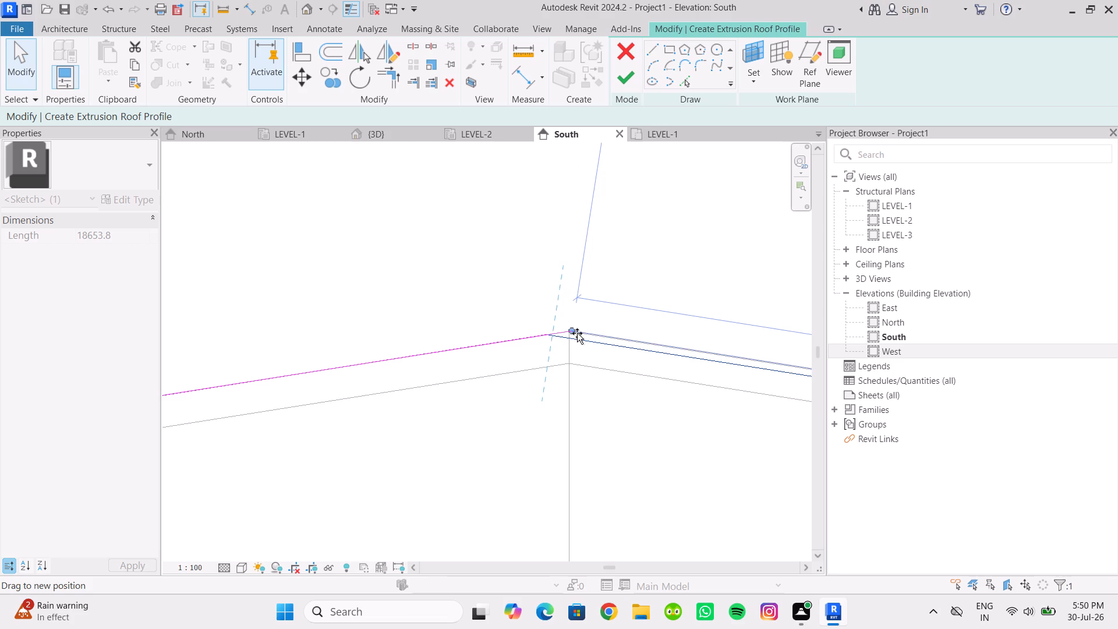
{"action": "left_click_drag", "start_coordinate": [577, 333], "coordinate": [575, 333]}
{"action": "left_click", "coordinate": [512, 306]}
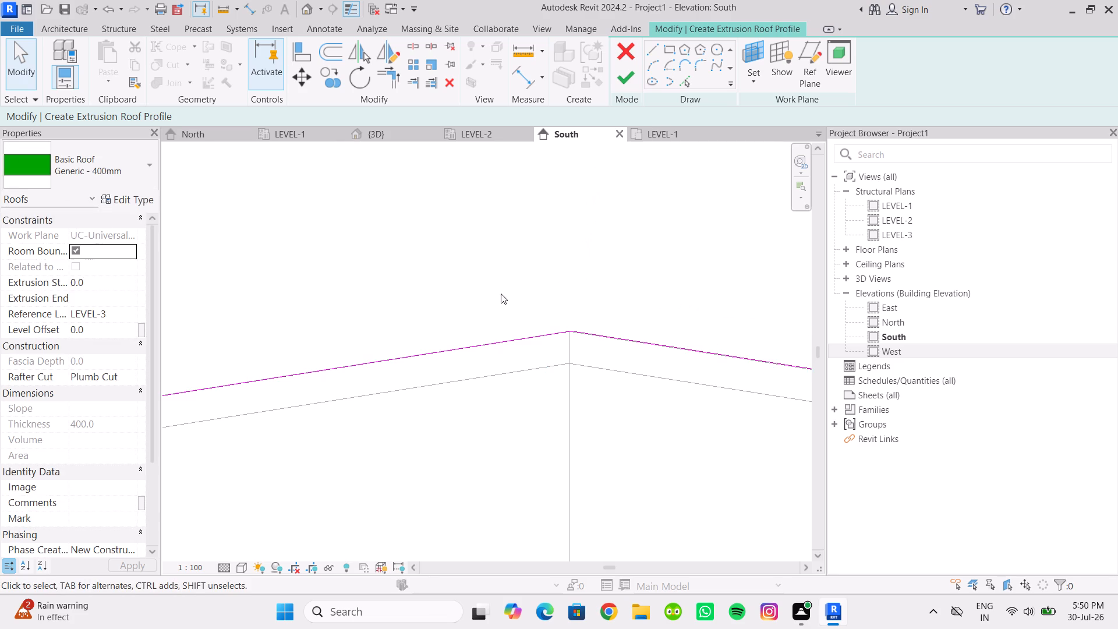
{"action": "scroll", "coordinate": [493, 285], "scroll_direction": "down", "scroll_amount": 15}
{"action": "left_click", "coordinate": [622, 82]}
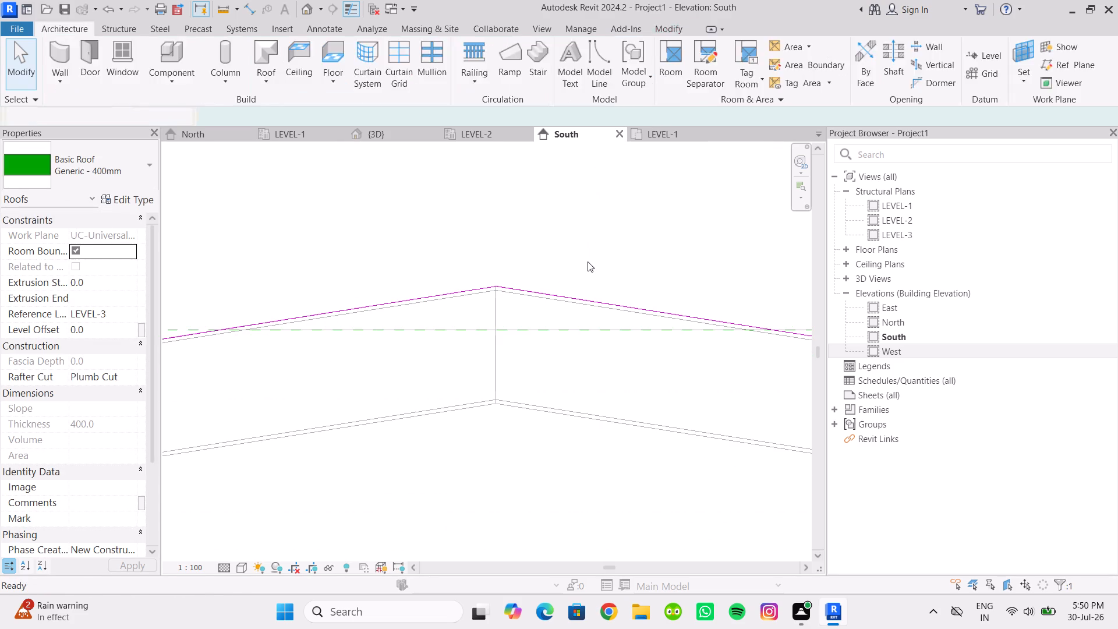
Set the Structure [1] layer thickness of the roof's Generic - 400mm type to 6" and apply it.
{"action": "scroll", "coordinate": [540, 354], "scroll_direction": "down", "scroll_amount": 20}
{"action": "middle_click_drag", "start_coordinate": [261, 451], "coordinate": [490, 373]}
{"action": "scroll", "coordinate": [353, 390], "scroll_direction": "up", "scroll_amount": 6}
{"action": "scroll", "coordinate": [406, 444], "scroll_direction": "up", "scroll_amount": 2}
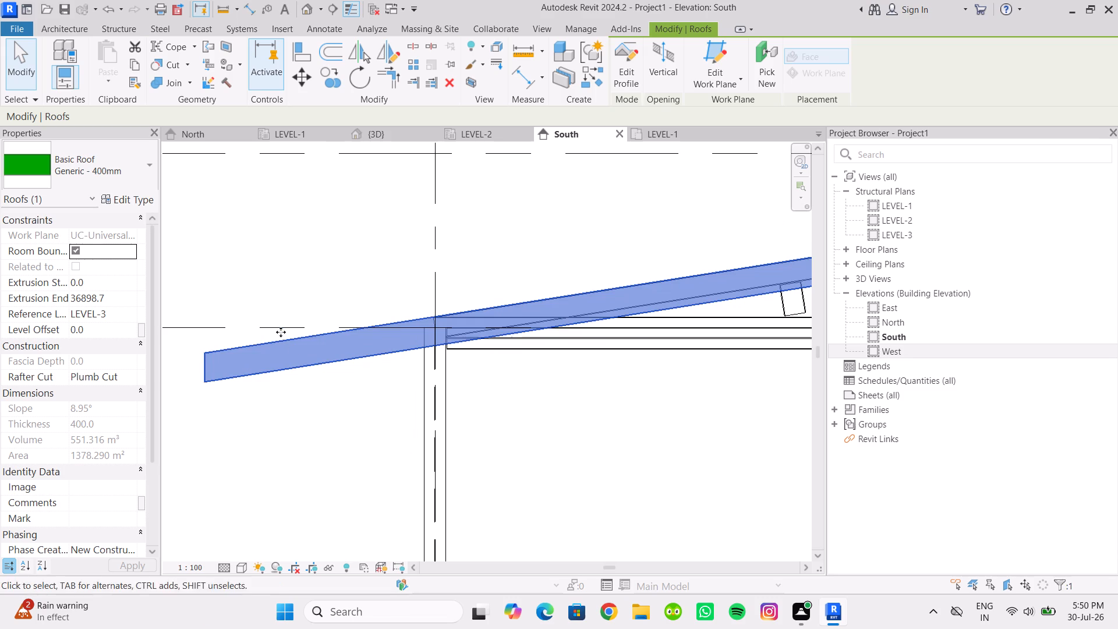
{"action": "left_click", "coordinate": [128, 202]}
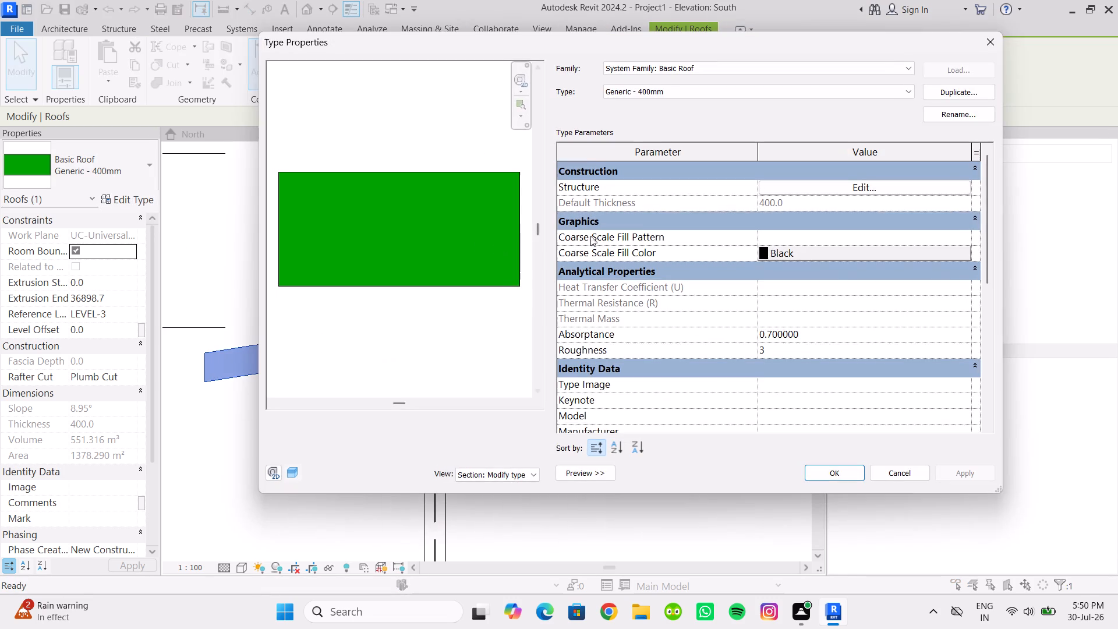
{"action": "left_click", "coordinate": [849, 186]}
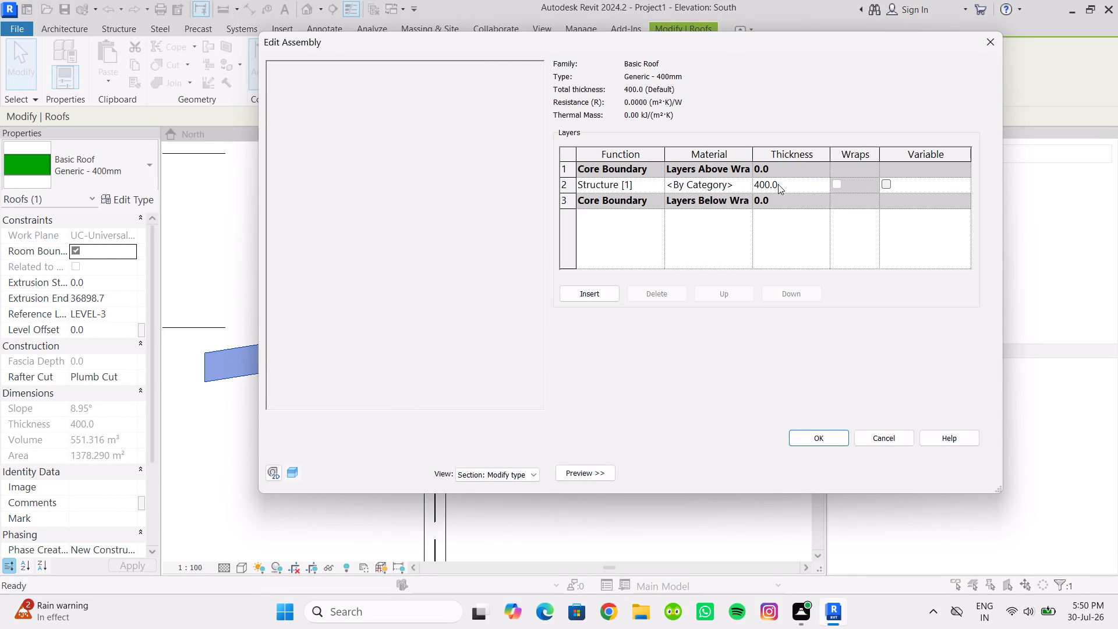
{"action": "left_click", "coordinate": [778, 184]}
{"action": "left_click_drag", "start_coordinate": [781, 186], "coordinate": [734, 197]}
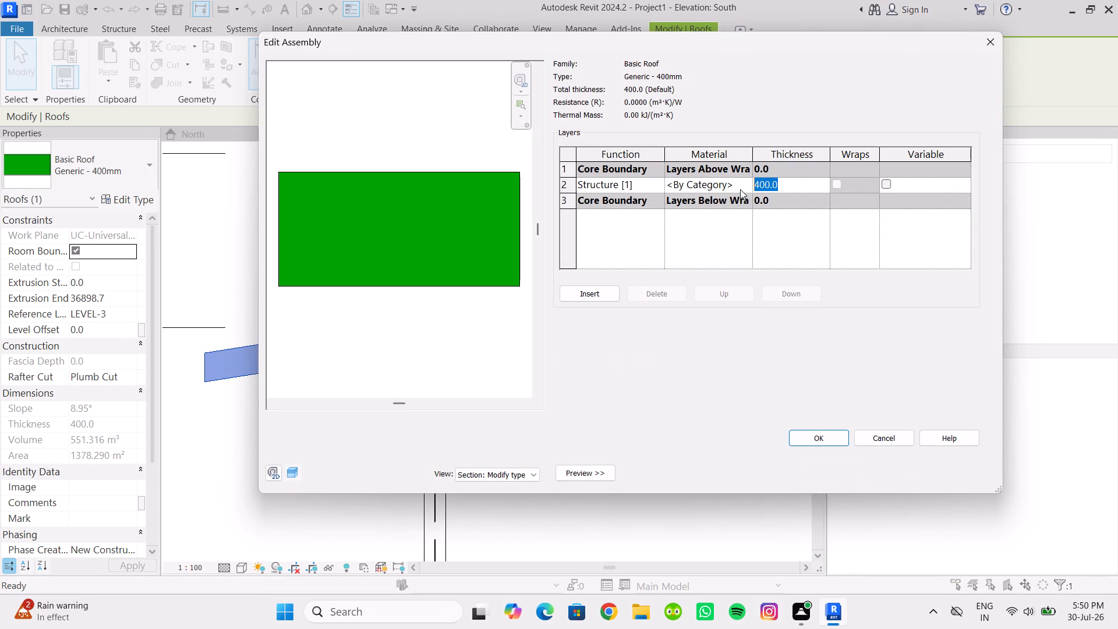
{"action": "type", "text": "6\""}
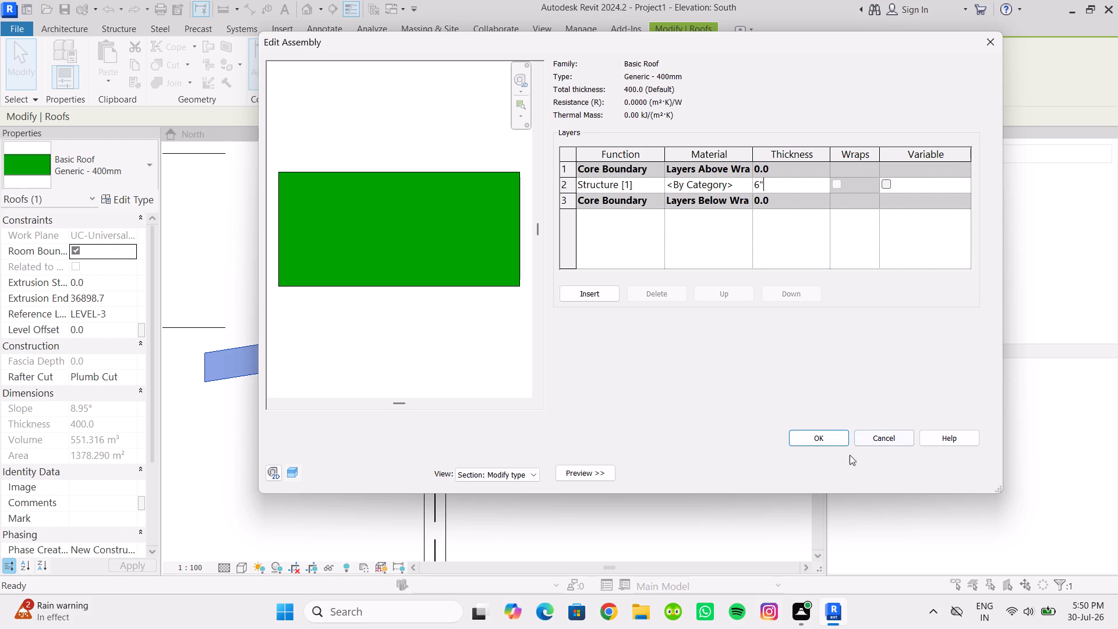
{"action": "left_click", "coordinate": [822, 437]}
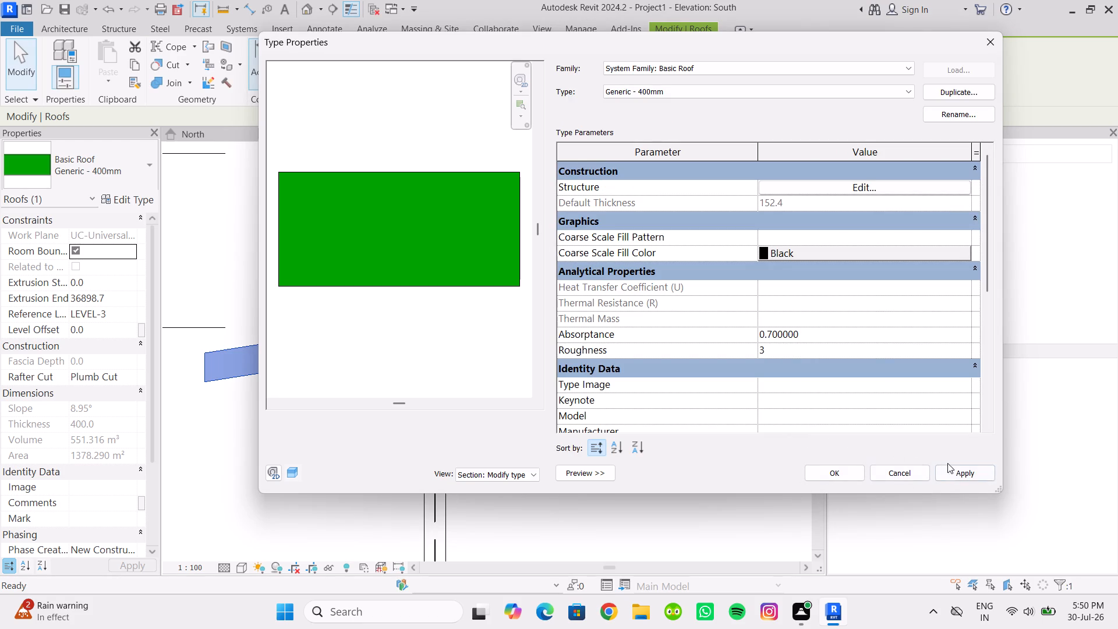
{"action": "left_click", "coordinate": [954, 471]}
{"action": "left_click", "coordinate": [839, 469]}
Nudge the roof upward five times so it sits above the truss top chord at grid F.
{"action": "scroll", "coordinate": [576, 423], "scroll_direction": "down", "scroll_amount": 2}
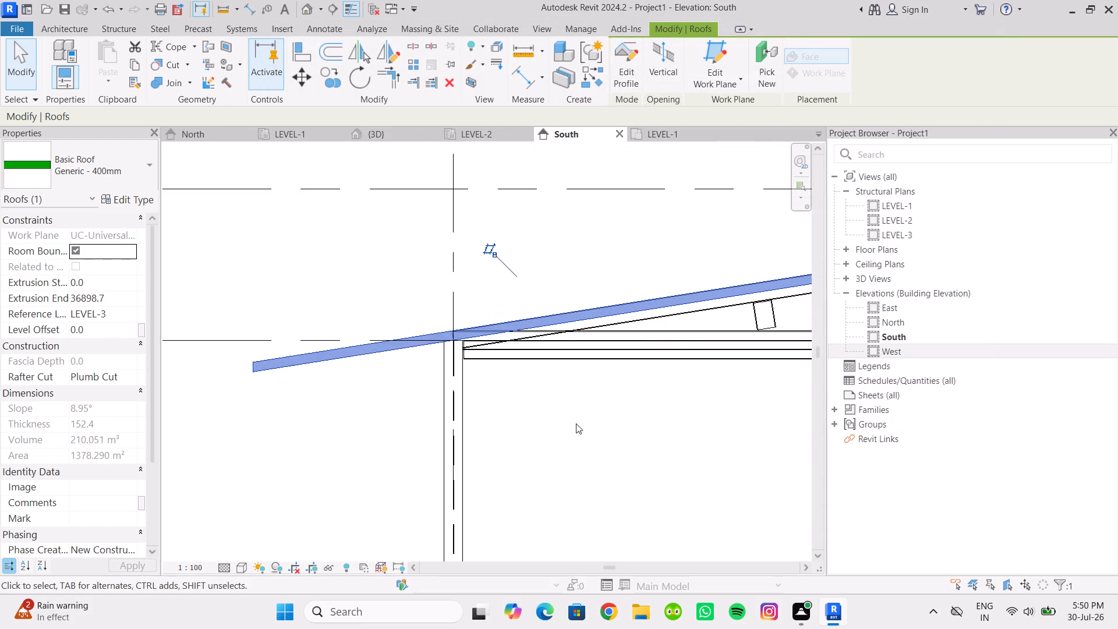
{"action": "middle_click_drag", "start_coordinate": [572, 426], "coordinate": [532, 471]}
{"action": "scroll", "coordinate": [529, 462], "scroll_direction": "up", "scroll_amount": 2}
{"action": "key", "text": "Up"}
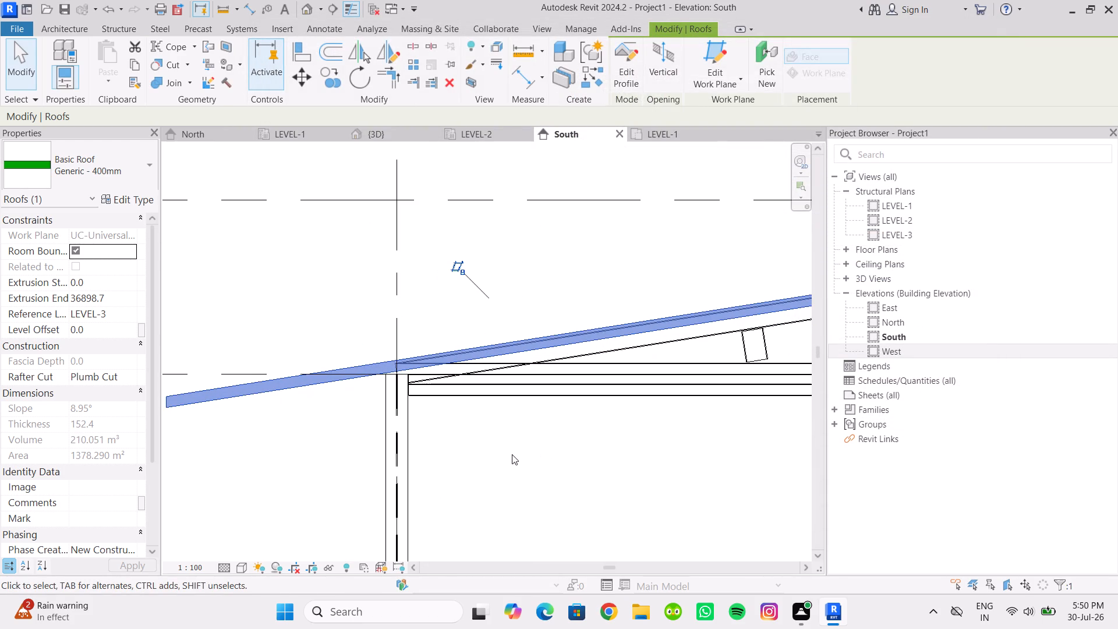
{"action": "key", "text": "Up"}
{"action": "key", "text": "Up"}
{"action": "key", "text": "Up"}
{"action": "scroll", "coordinate": [331, 332], "scroll_direction": "up", "scroll_amount": 5}
{"action": "key", "text": "Up"}
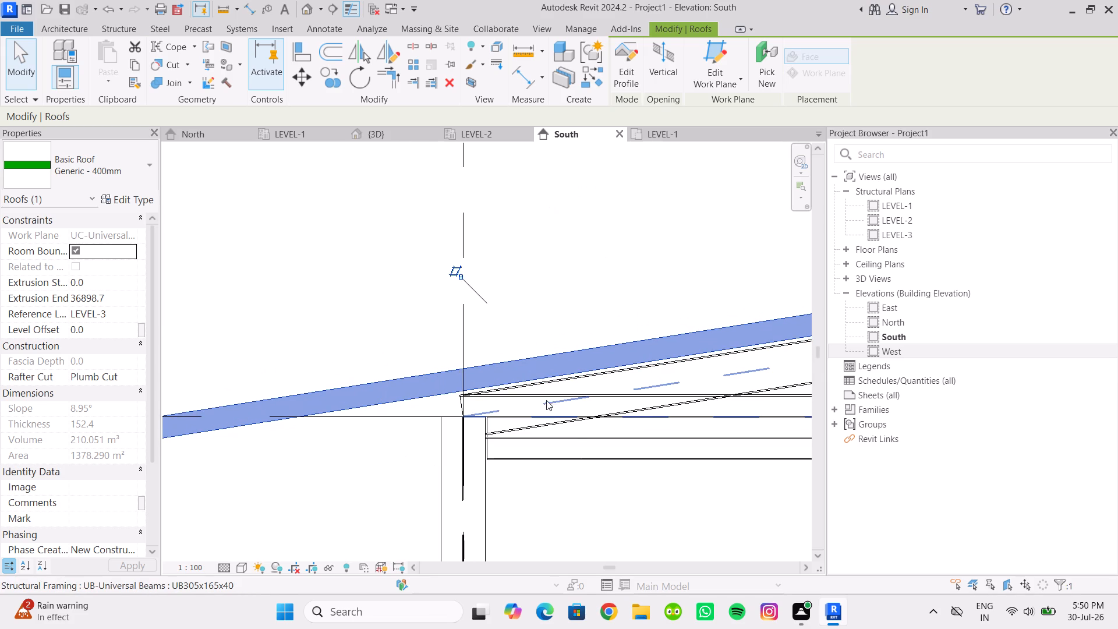
Align the roof's underside to the upper edge of the sloping truss top chord at grid F.
{"action": "scroll", "coordinate": [508, 388], "scroll_direction": "up", "scroll_amount": 10}
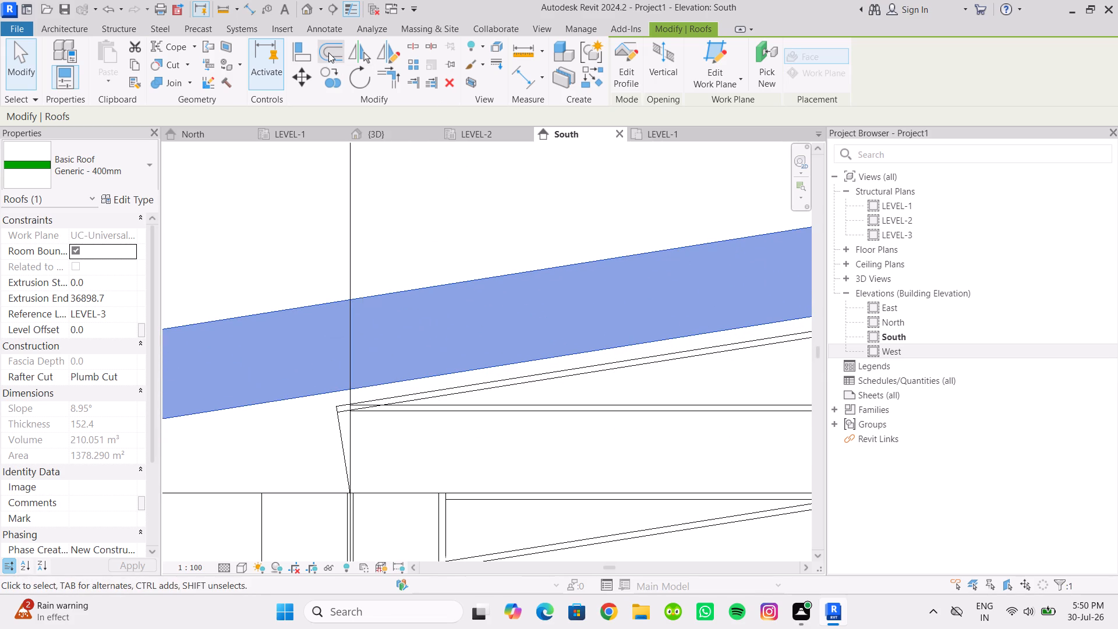
{"action": "left_click", "coordinate": [307, 54]}
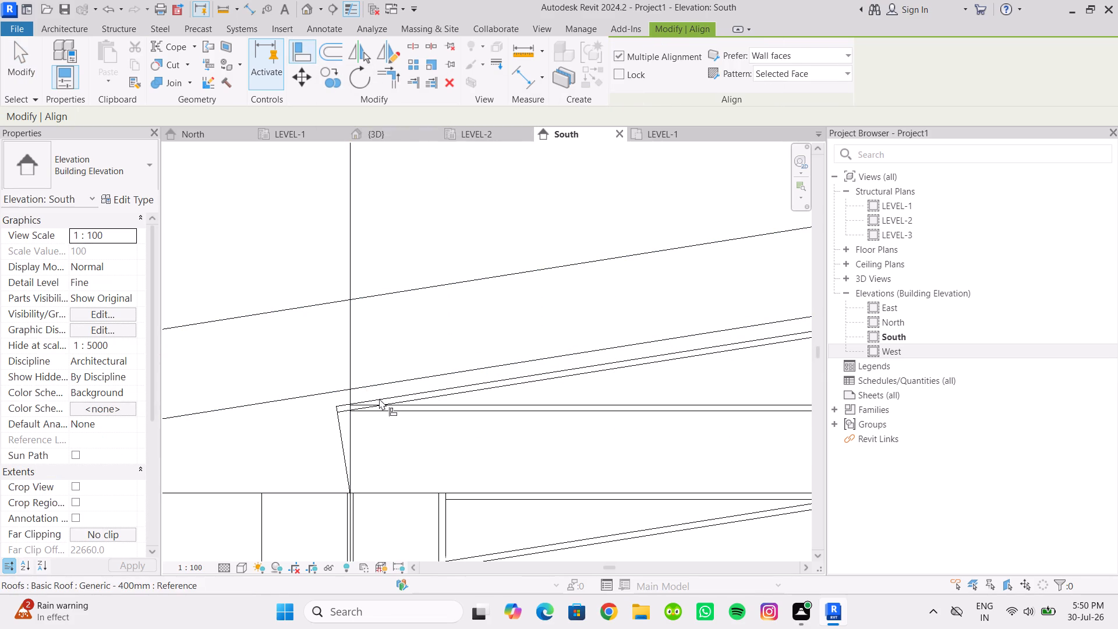
{"action": "left_click", "coordinate": [379, 398]}
{"action": "left_click", "coordinate": [381, 384]}
{"action": "scroll", "coordinate": [342, 283], "scroll_direction": "down", "scroll_amount": 14}
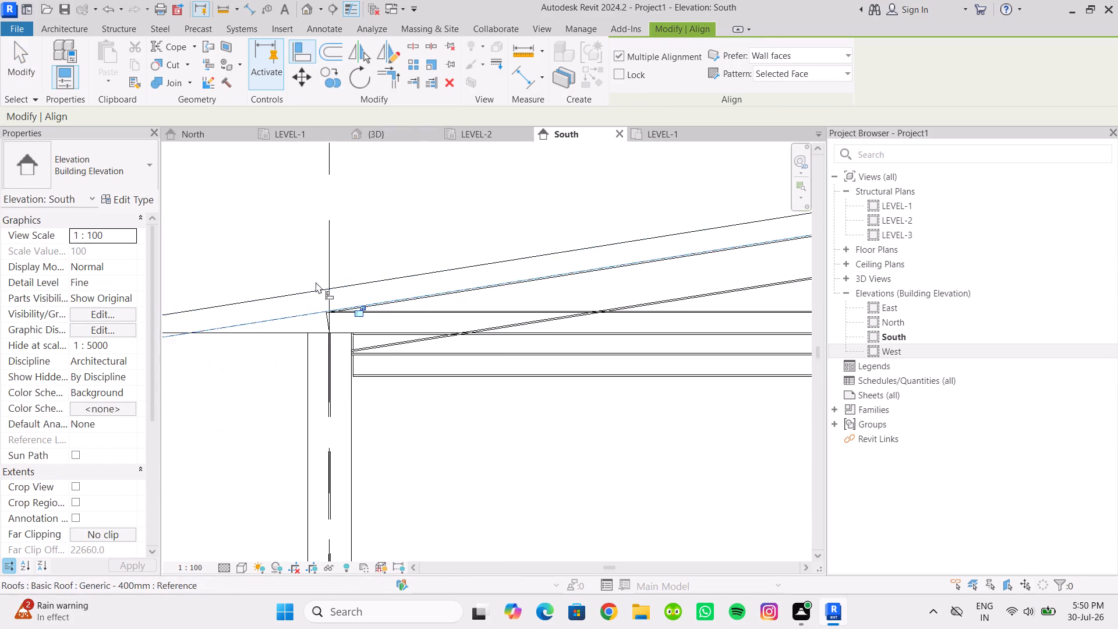
In the 3D view, stretch the roof's extrusion start across the whole frame to about -35,826 mm.
{"action": "scroll", "coordinate": [316, 282], "scroll_direction": "down", "scroll_amount": 3}
{"action": "middle_click_drag", "start_coordinate": [325, 340], "coordinate": [268, 393]}
{"action": "key", "text": "Escape"}
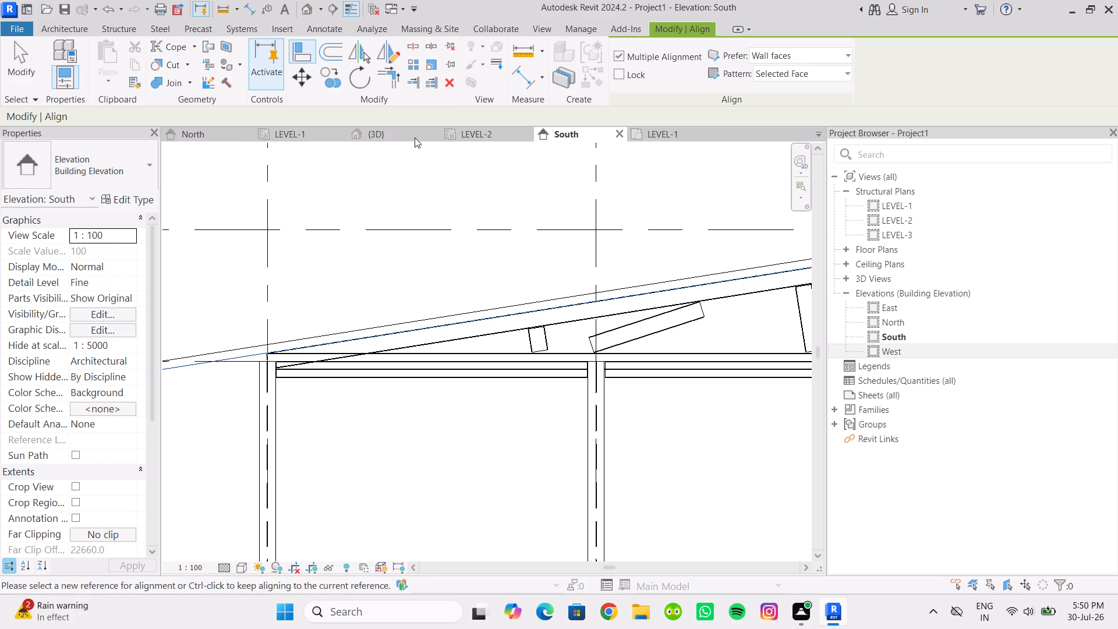
{"action": "left_click", "coordinate": [397, 135]}
{"action": "scroll", "coordinate": [450, 308], "scroll_direction": "down", "scroll_amount": 5}
{"action": "middle_click_drag", "start_coordinate": [454, 313], "coordinate": [500, 402], "text": "shift"}
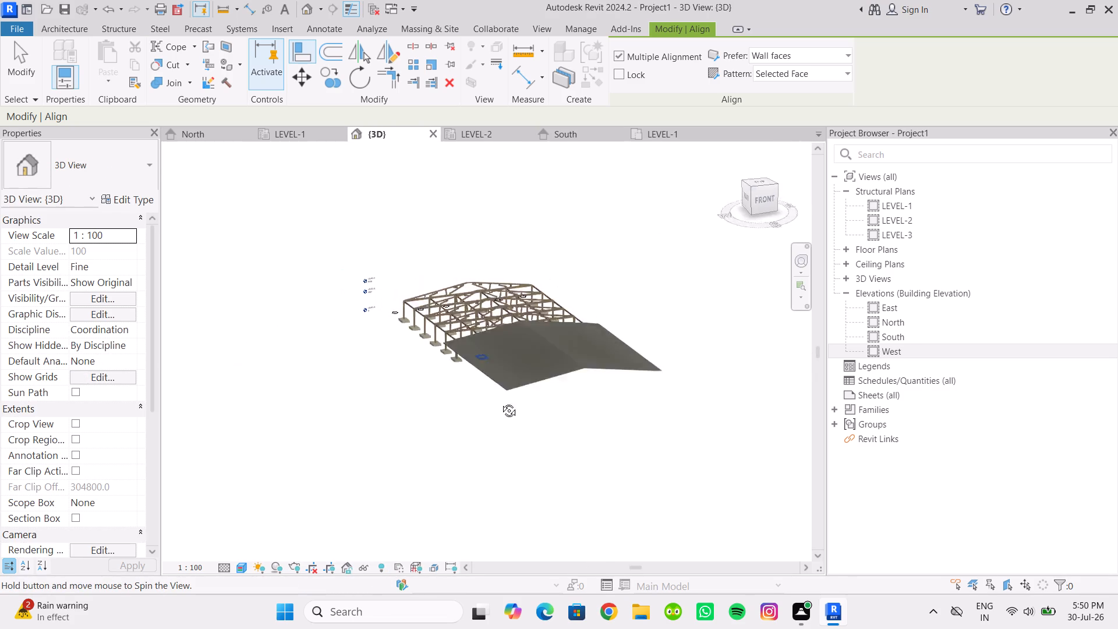
{"action": "middle_click_drag", "start_coordinate": [500, 402], "coordinate": [622, 515], "text": "shift"}
{"action": "middle_click_drag", "start_coordinate": [571, 416], "coordinate": [586, 480]}
{"action": "left_click", "coordinate": [683, 380]}
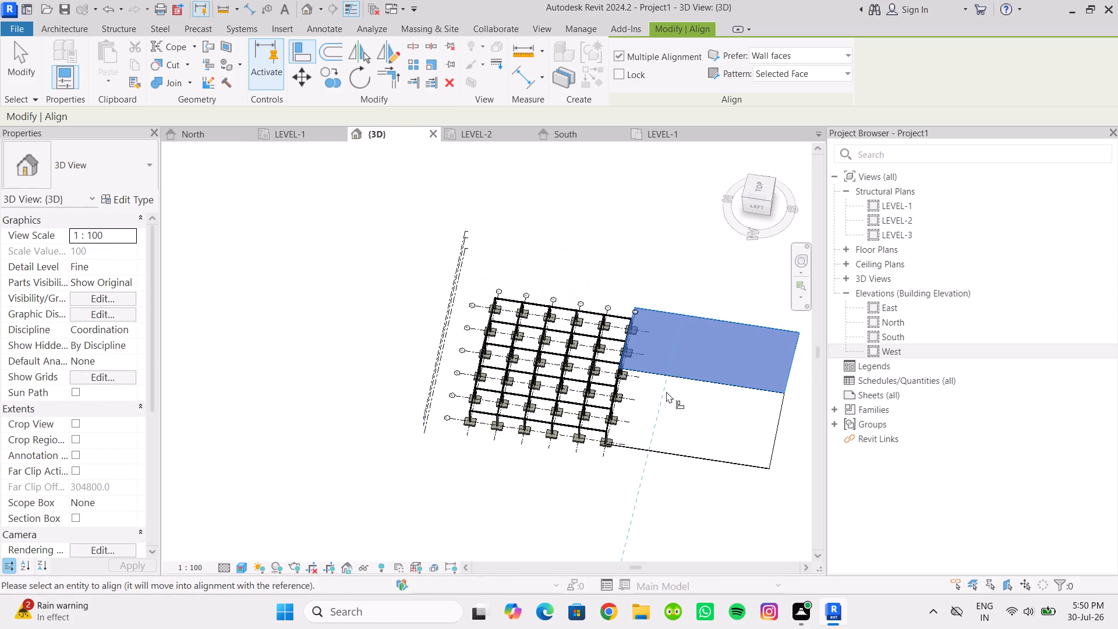
{"action": "key", "text": "Escape"}
{"action": "key", "text": "Escape"}
{"action": "key", "text": "Escape"}
{"action": "left_click", "coordinate": [673, 433]}
{"action": "scroll", "coordinate": [610, 460], "scroll_direction": "up", "scroll_amount": 1}
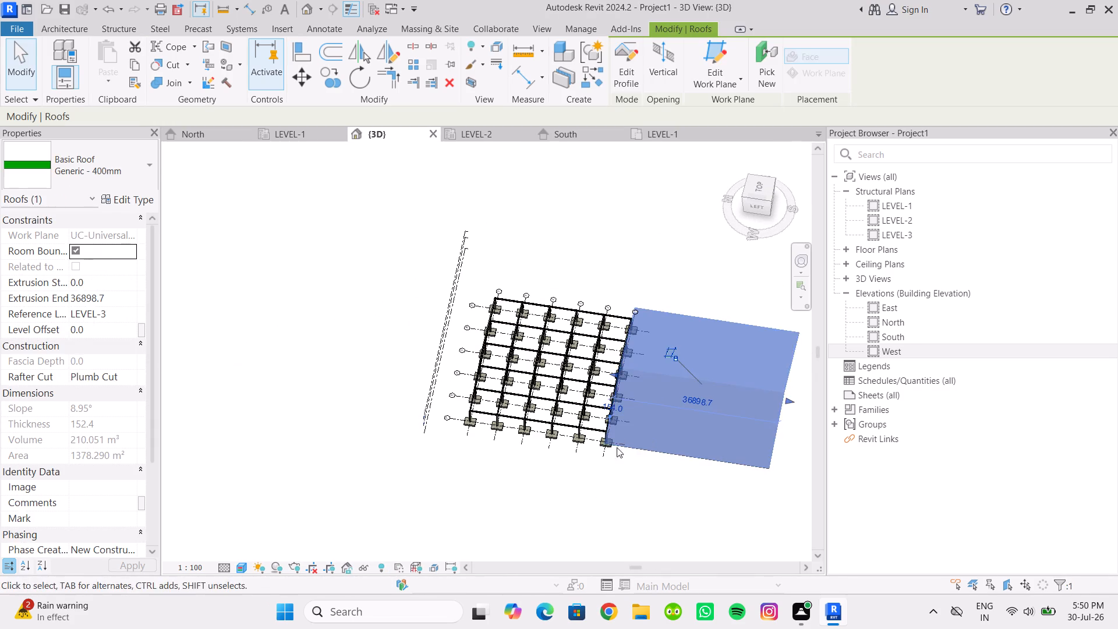
{"action": "left_click_drag", "start_coordinate": [614, 362], "coordinate": [420, 346]}
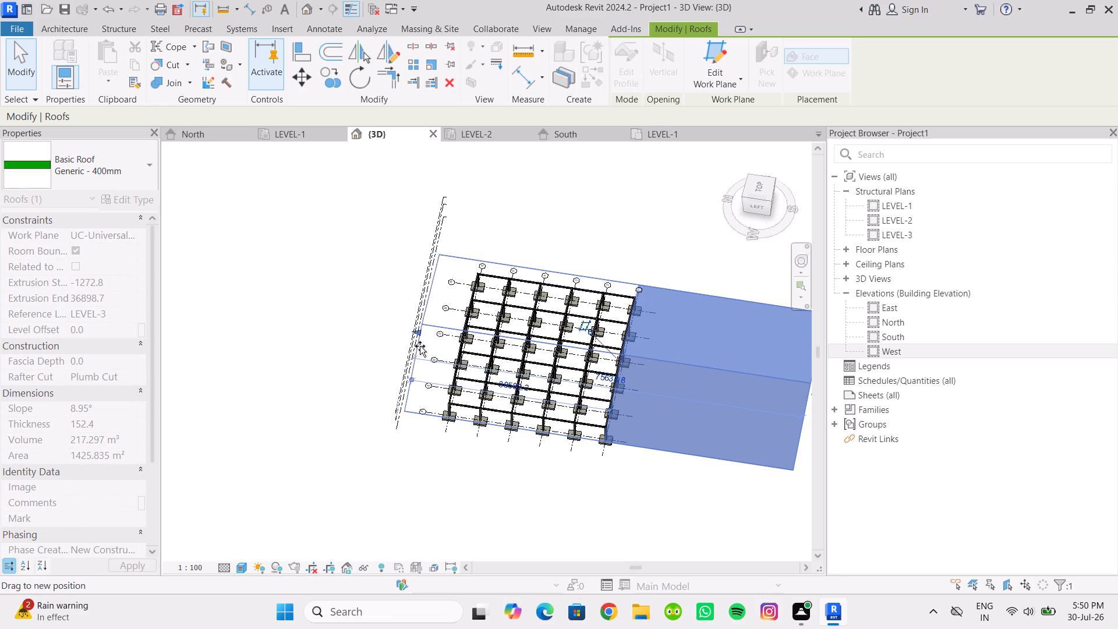
{"action": "left_click_drag", "start_coordinate": [420, 346], "coordinate": [431, 362]}
Pull the roof's extrusion end back to about 4,850 mm, just beyond the outer row of footings.
{"action": "scroll", "coordinate": [535, 486], "scroll_direction": "down", "scroll_amount": 2}
{"action": "middle_click_drag", "start_coordinate": [535, 485], "coordinate": [500, 475]}
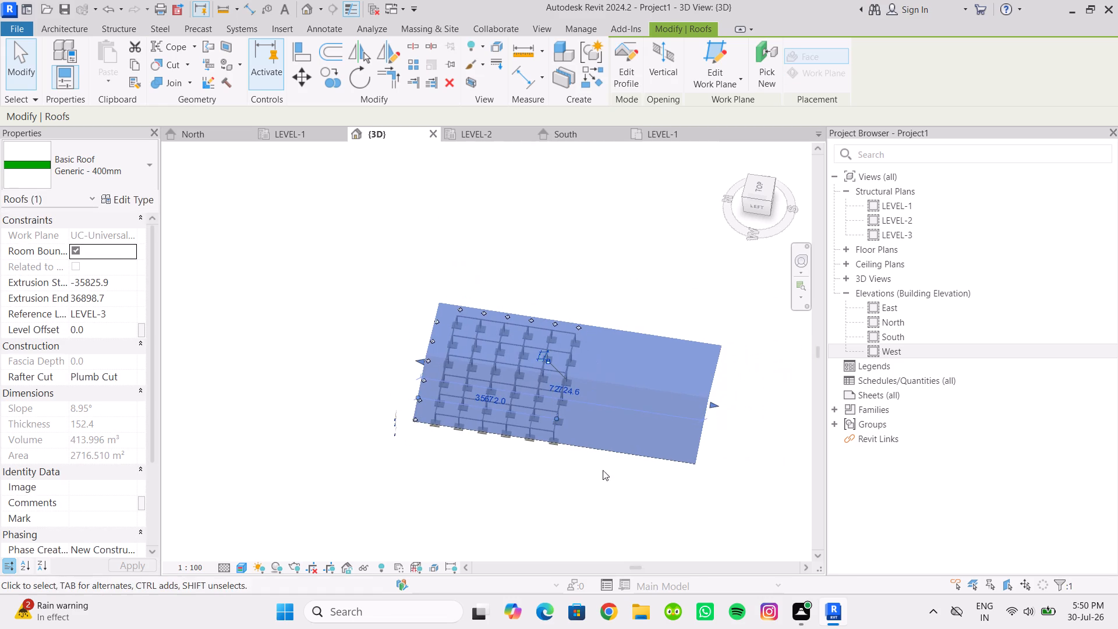
{"action": "left_click_drag", "start_coordinate": [714, 405], "coordinate": [578, 419]}
In a top view, trim the roof overhang at both extrusion ends, bringing the start to about -34,442 mm.
{"action": "left_click", "coordinate": [763, 183]}
{"action": "scroll", "coordinate": [699, 314], "scroll_direction": "down", "scroll_amount": 1}
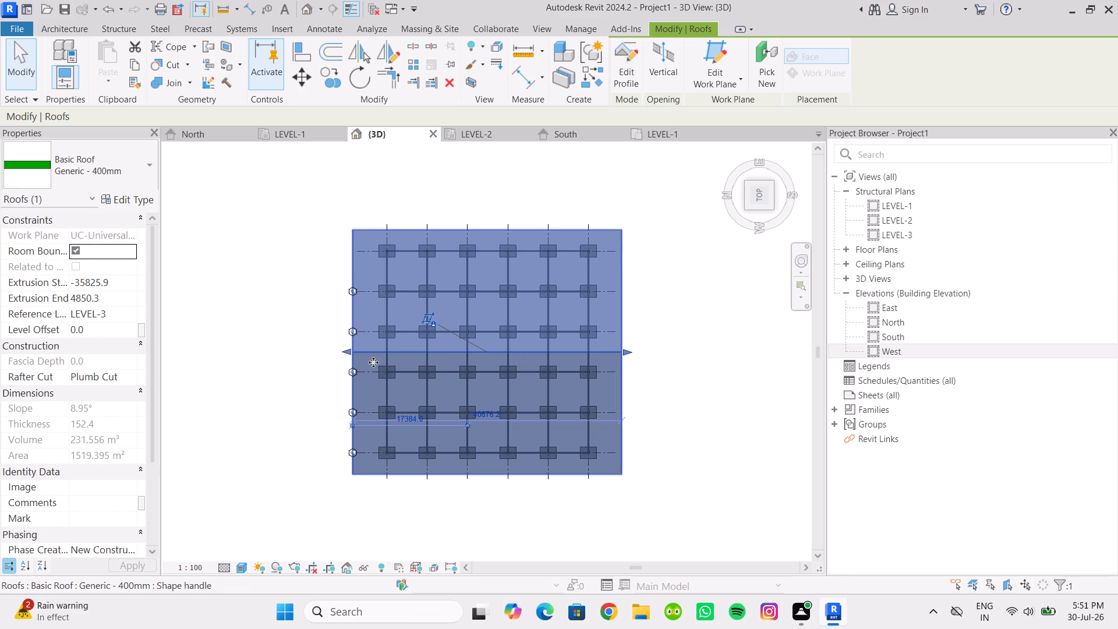
{"action": "left_click_drag", "start_coordinate": [348, 355], "coordinate": [363, 370]}
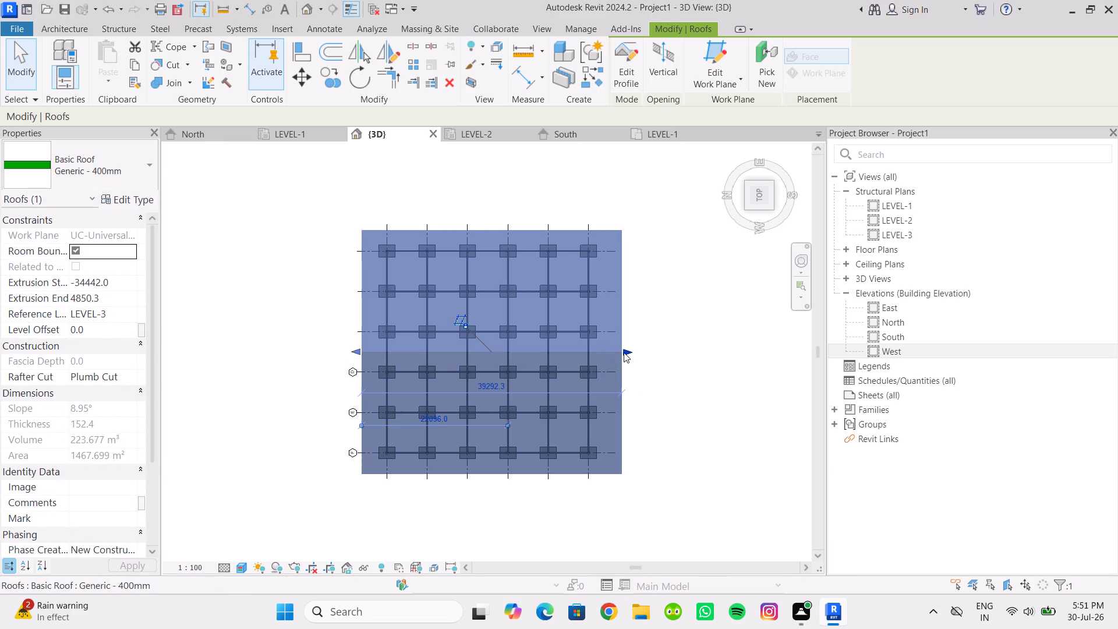
{"action": "left_click_drag", "start_coordinate": [624, 352], "coordinate": [614, 358]}
{"action": "left_click", "coordinate": [669, 368]}
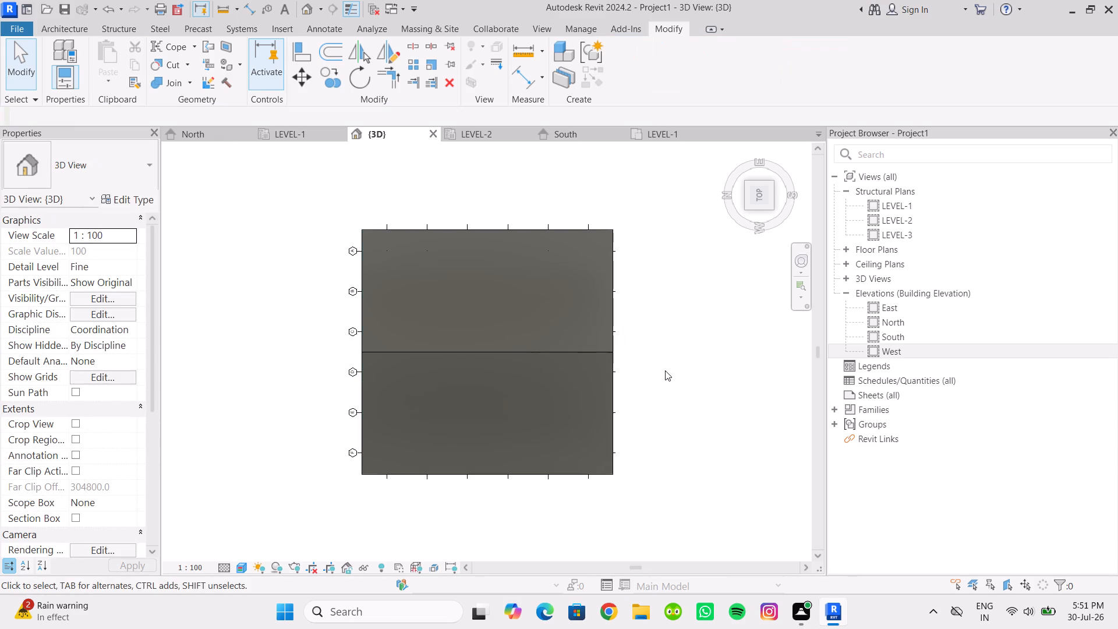
Examine the roof's overhangs and its fit on the trusses from above, below, the front and the side.
{"action": "scroll", "coordinate": [661, 373], "scroll_direction": "down", "scroll_amount": 4}
{"action": "scroll", "coordinate": [682, 388], "scroll_direction": "up", "scroll_amount": 1}
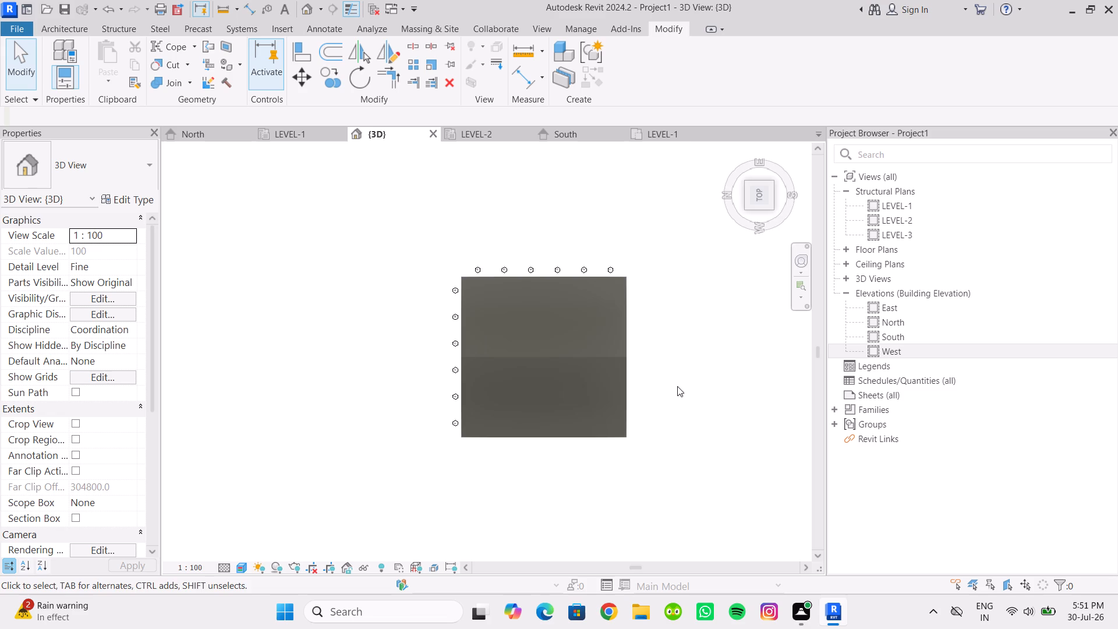
{"action": "middle_click_drag", "start_coordinate": [659, 372], "coordinate": [533, 167], "text": "shift"}
{"action": "middle_click_drag", "start_coordinate": [691, 524], "coordinate": [598, 332], "text": "shift"}
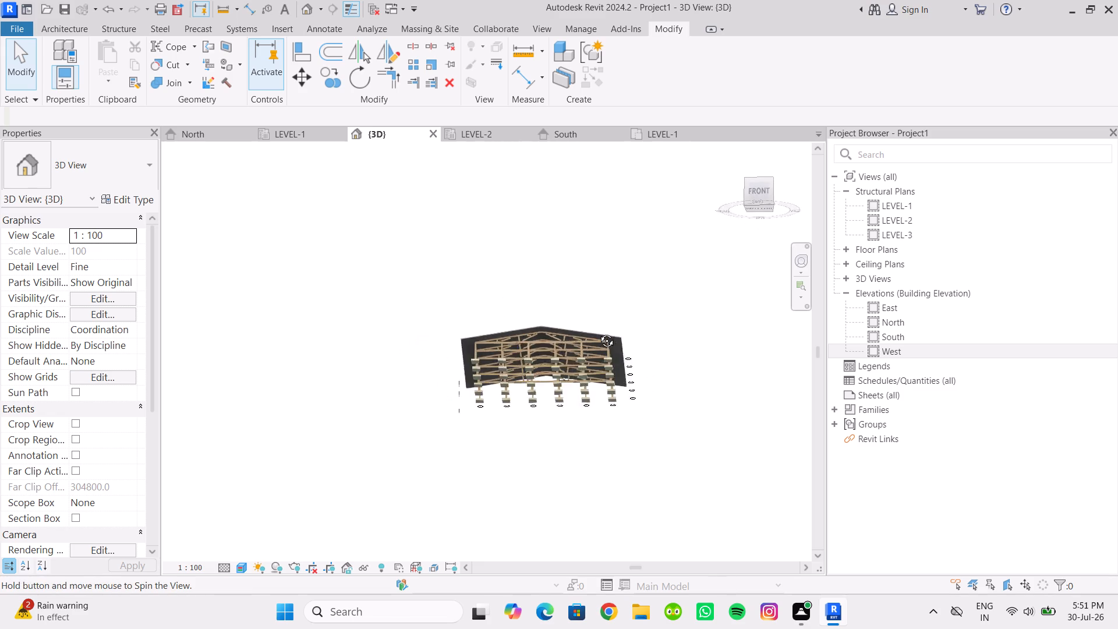
{"action": "middle_click_drag", "start_coordinate": [598, 332], "coordinate": [607, 434], "text": "shift"}
{"action": "scroll", "coordinate": [568, 407], "scroll_direction": "up", "scroll_amount": 5}
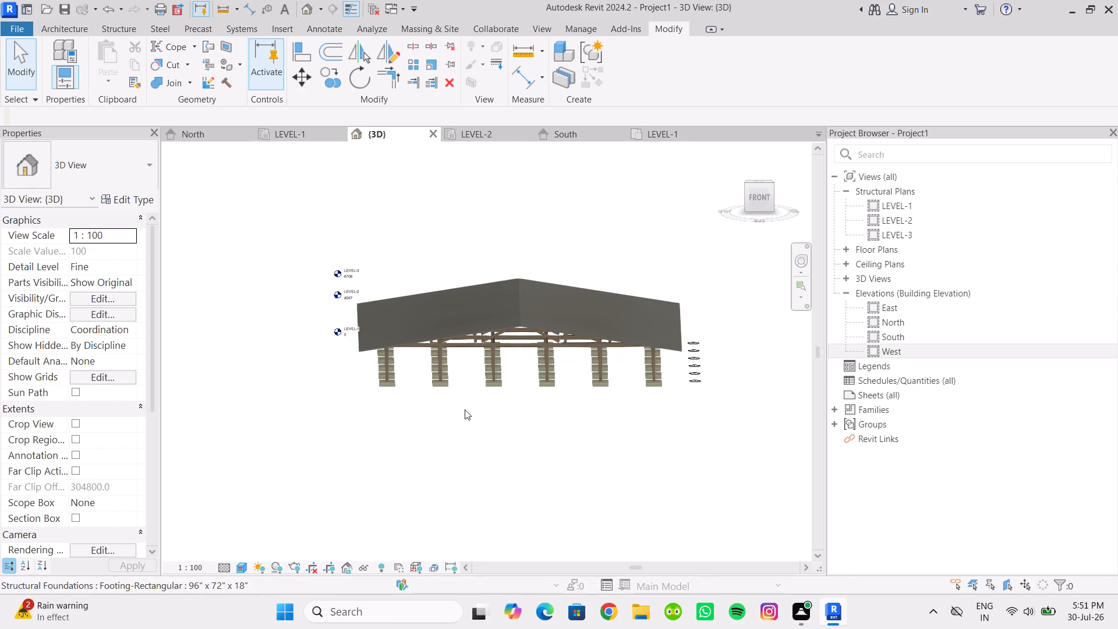
{"action": "middle_click_drag", "start_coordinate": [478, 430], "coordinate": [478, 508]}
{"action": "scroll", "coordinate": [499, 498], "scroll_direction": "up", "scroll_amount": 1}
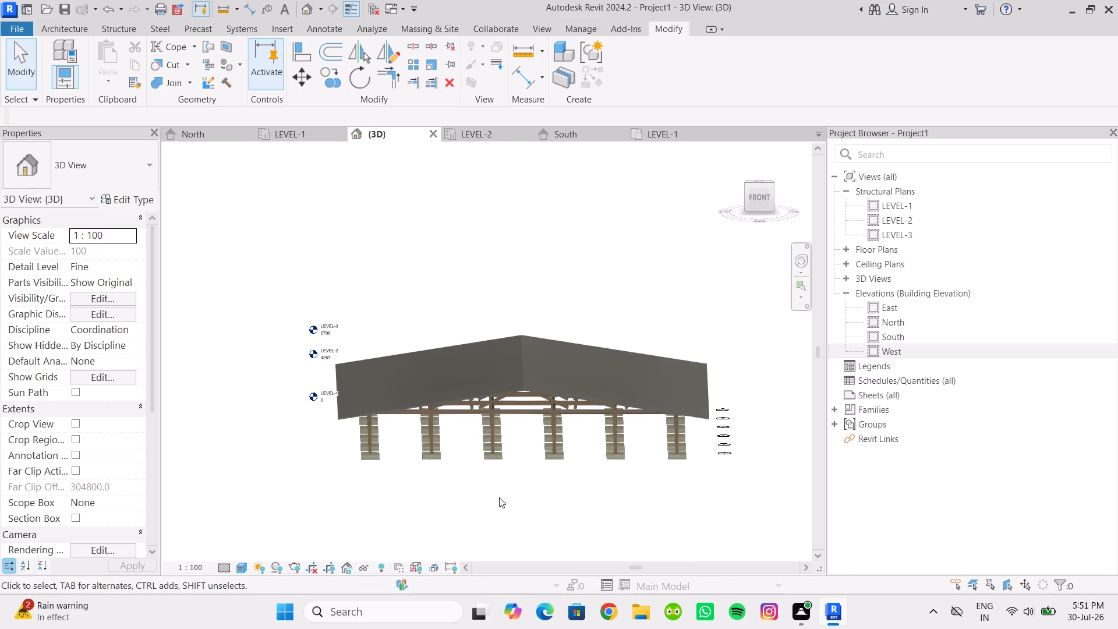
{"action": "middle_click_drag", "start_coordinate": [499, 497], "coordinate": [460, 484]}
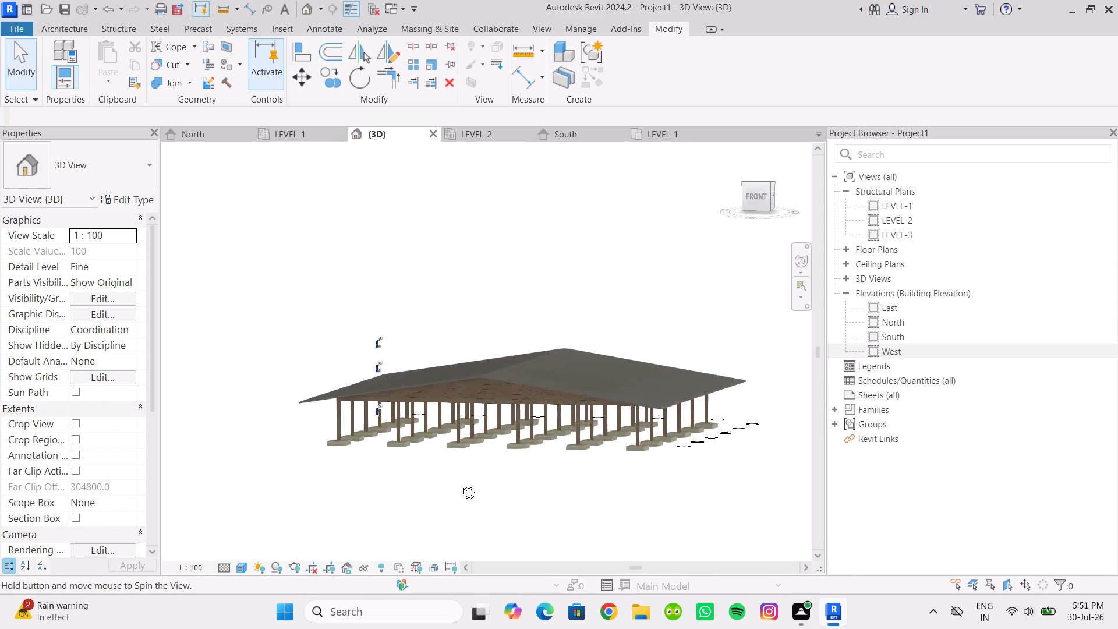
{"action": "middle_click_drag", "start_coordinate": [460, 484], "coordinate": [440, 468]}
{"action": "scroll", "coordinate": [454, 488], "scroll_direction": "up", "scroll_amount": 2}
{"action": "middle_click_drag", "start_coordinate": [454, 480], "coordinate": [507, 498]}
{"action": "scroll", "coordinate": [454, 479], "scroll_direction": "up", "scroll_amount": 1}
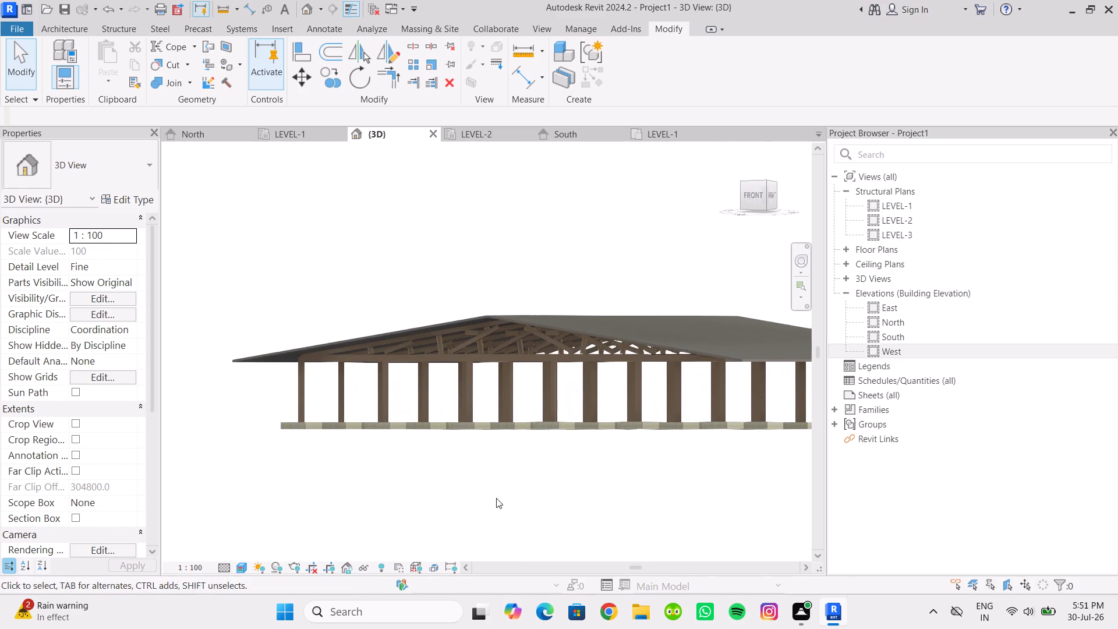
{"action": "middle_click_drag", "start_coordinate": [496, 498], "coordinate": [540, 559], "text": "shift"}
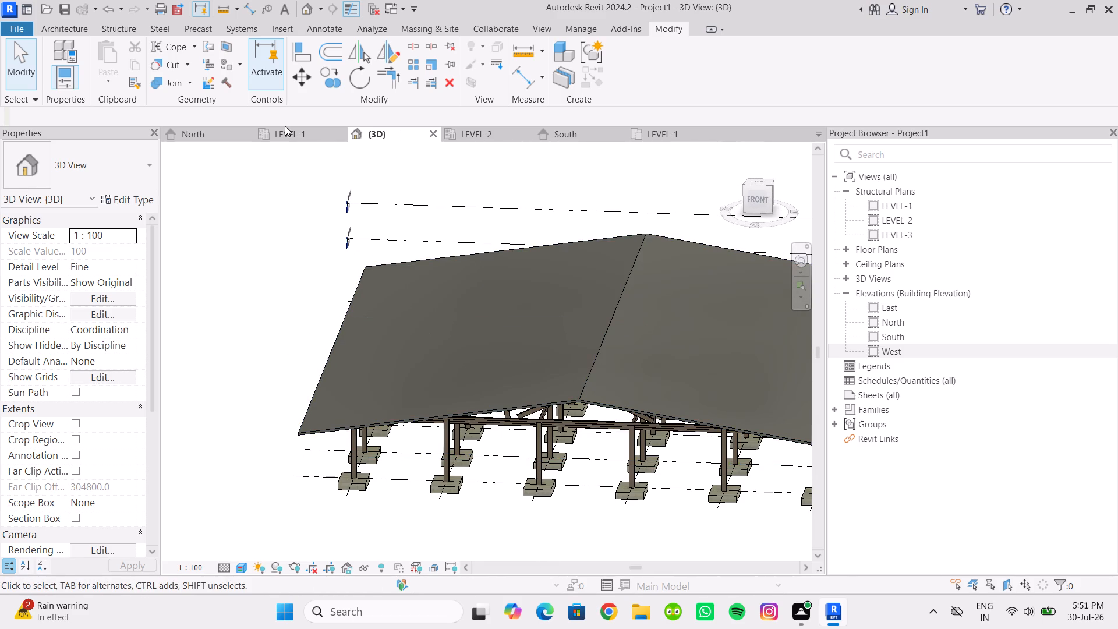
Open the LEVEL-1 structural plan and start a beam system boundary sketch near the footing at grids F and 6.
{"action": "left_click", "coordinate": [289, 133]}
{"action": "scroll", "coordinate": [407, 358], "scroll_direction": "down", "scroll_amount": 3}
{"action": "middle_click_drag", "start_coordinate": [405, 368], "coordinate": [382, 347]}
{"action": "scroll", "coordinate": [323, 335], "scroll_direction": "up", "scroll_amount": 4}
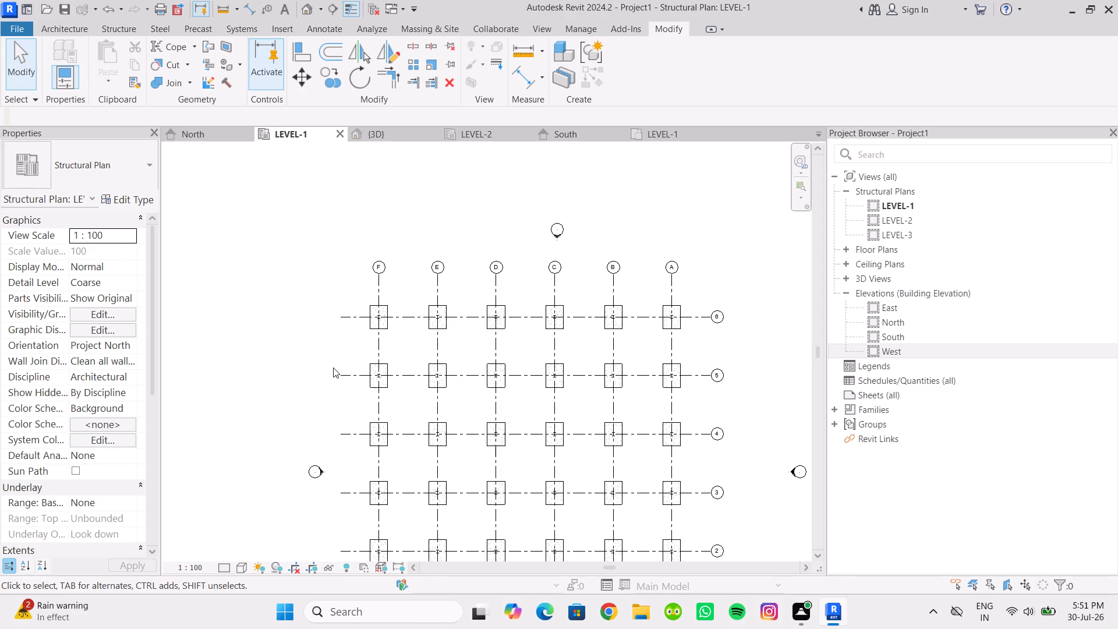
{"action": "scroll", "coordinate": [540, 287], "scroll_direction": "down", "scroll_amount": 3}
{"action": "middle_click_drag", "start_coordinate": [539, 314], "coordinate": [510, 302]}
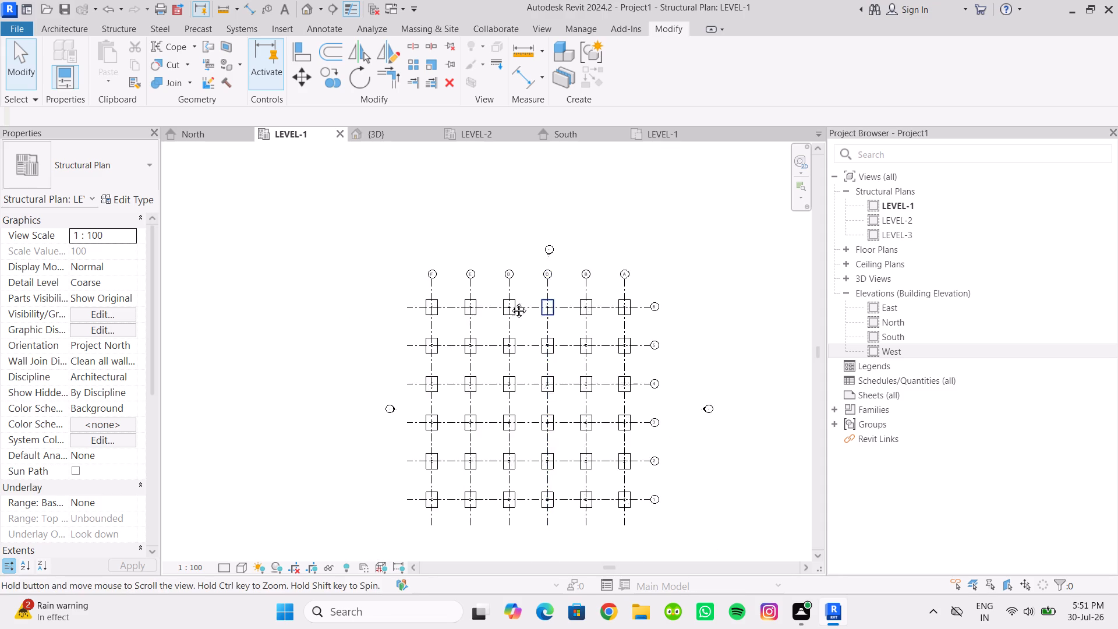
{"action": "middle_click_drag", "start_coordinate": [510, 302], "coordinate": [493, 282]}
{"action": "scroll", "coordinate": [490, 306], "scroll_direction": "up", "scroll_amount": 1}
{"action": "middle_click_drag", "start_coordinate": [459, 254], "coordinate": [402, 207]}
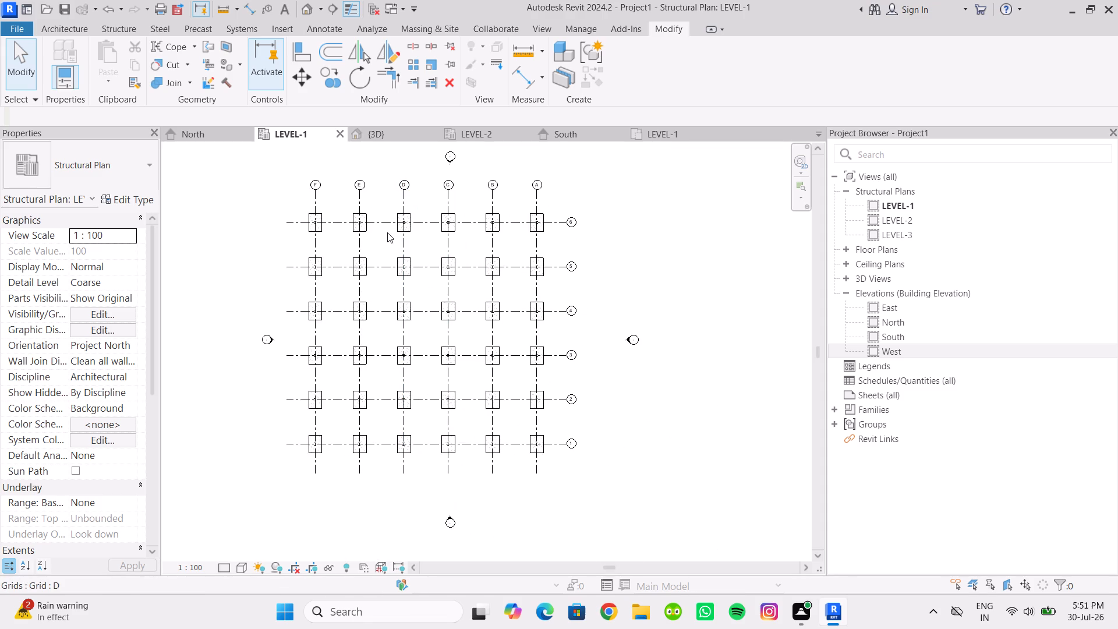
{"action": "left_click", "coordinate": [72, 25]}
{"action": "left_click", "coordinate": [119, 29]}
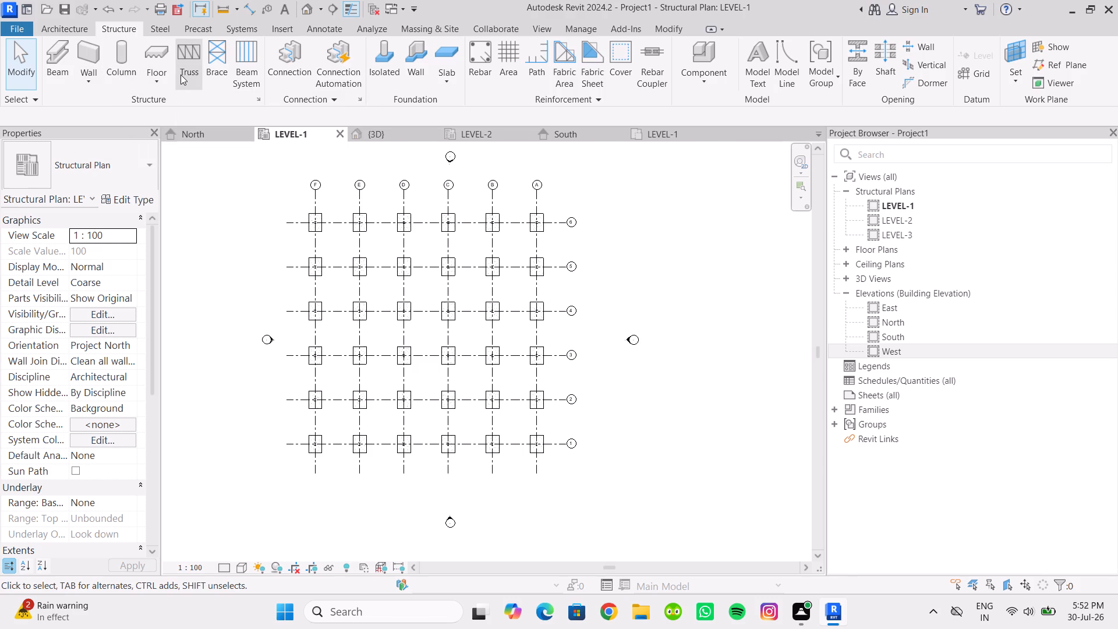
{"action": "left_click", "coordinate": [238, 63]}
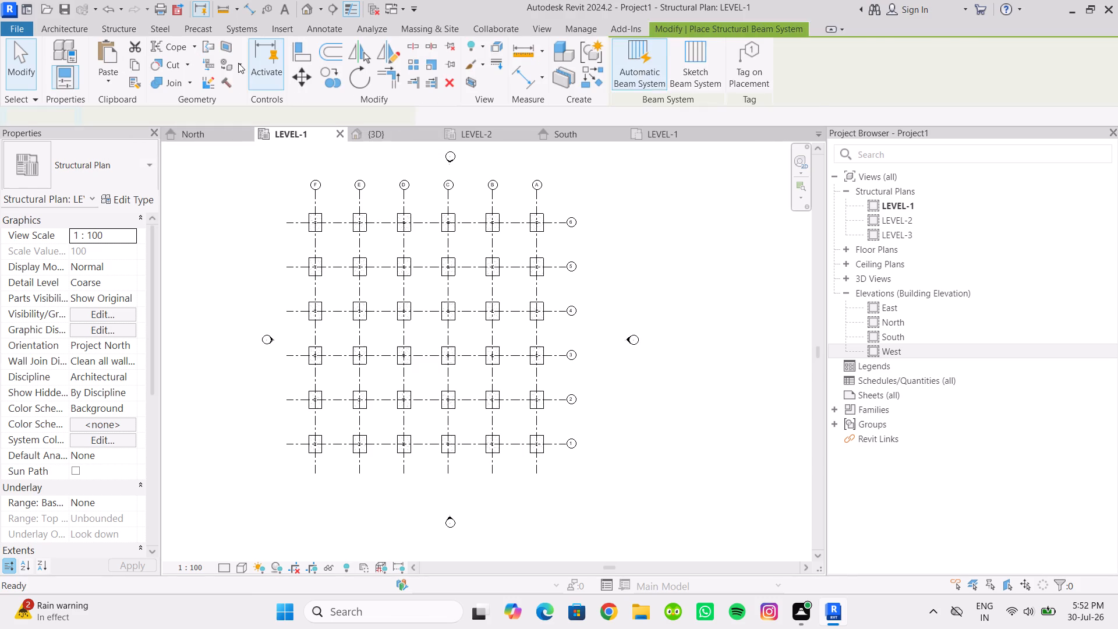
{"action": "scroll", "coordinate": [321, 236], "scroll_direction": "up", "scroll_amount": 9}
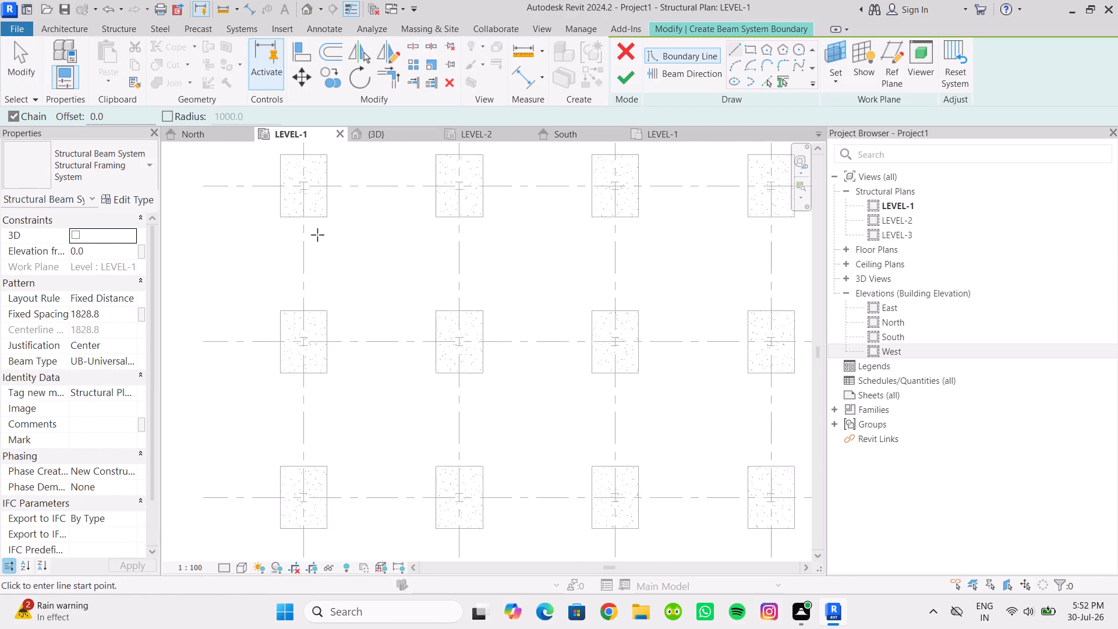
{"action": "middle_click_drag", "start_coordinate": [317, 235], "coordinate": [300, 305]}
{"action": "scroll", "coordinate": [302, 299], "scroll_direction": "up", "scroll_amount": 3}
{"action": "middle_click_drag", "start_coordinate": [300, 289], "coordinate": [303, 348]}
{"action": "scroll", "coordinate": [285, 309], "scroll_direction": "up", "scroll_amount": 3}
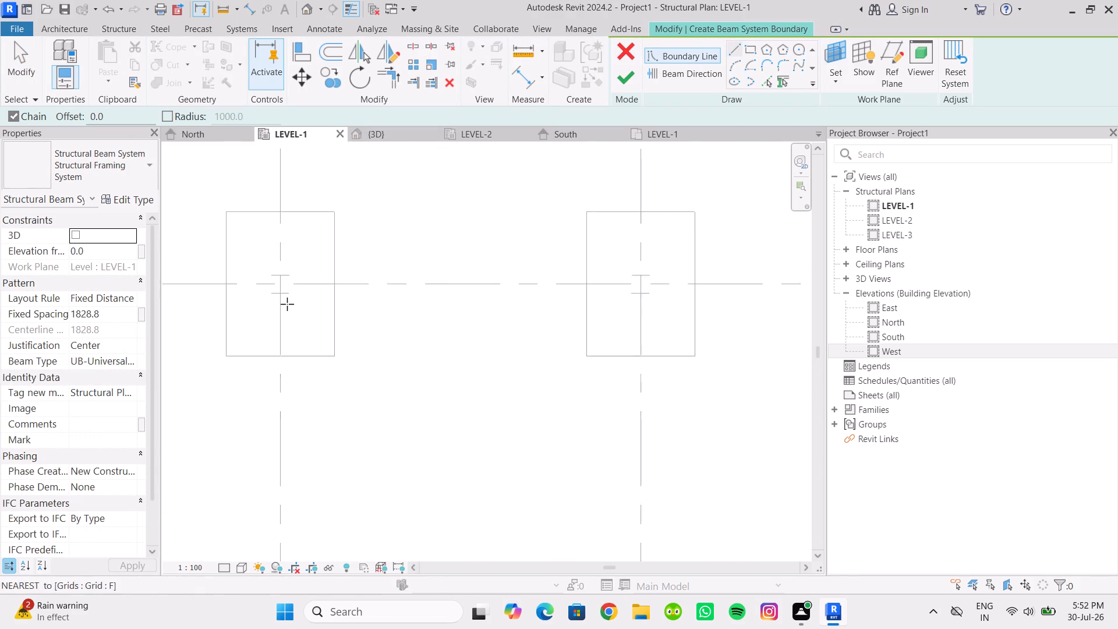
{"action": "scroll", "coordinate": [287, 304], "scroll_direction": "up", "scroll_amount": 1}
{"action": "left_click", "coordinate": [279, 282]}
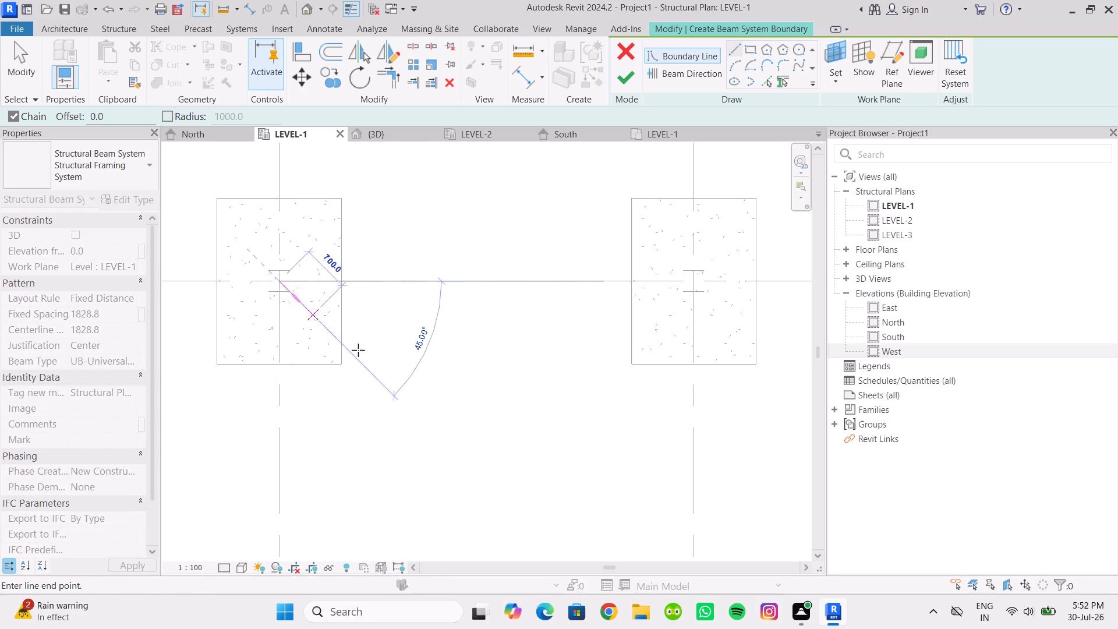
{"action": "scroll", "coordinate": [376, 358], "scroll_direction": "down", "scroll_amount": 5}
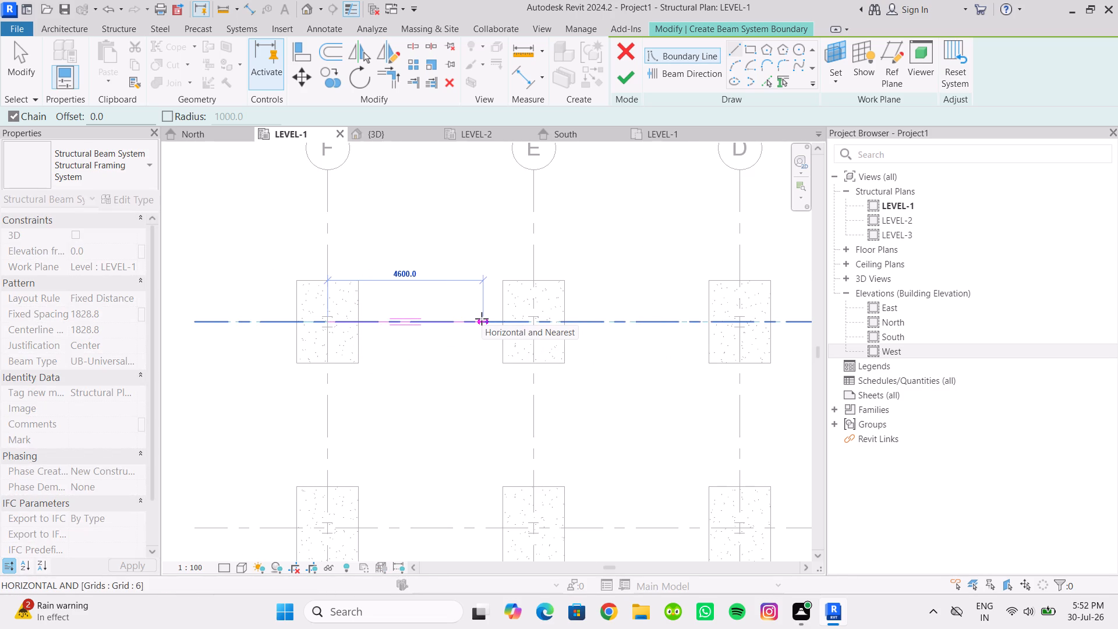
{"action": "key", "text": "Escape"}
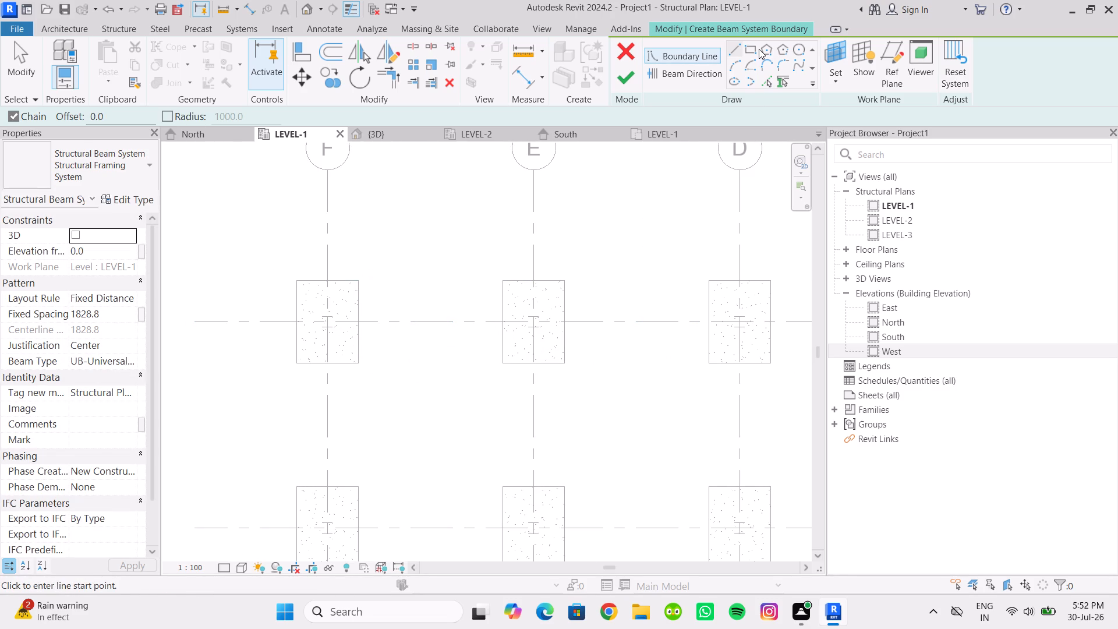
Draw a rectangular beam system boundary from the column at grids F/6 to the column at grids E/5.
{"action": "left_click", "coordinate": [755, 48]}
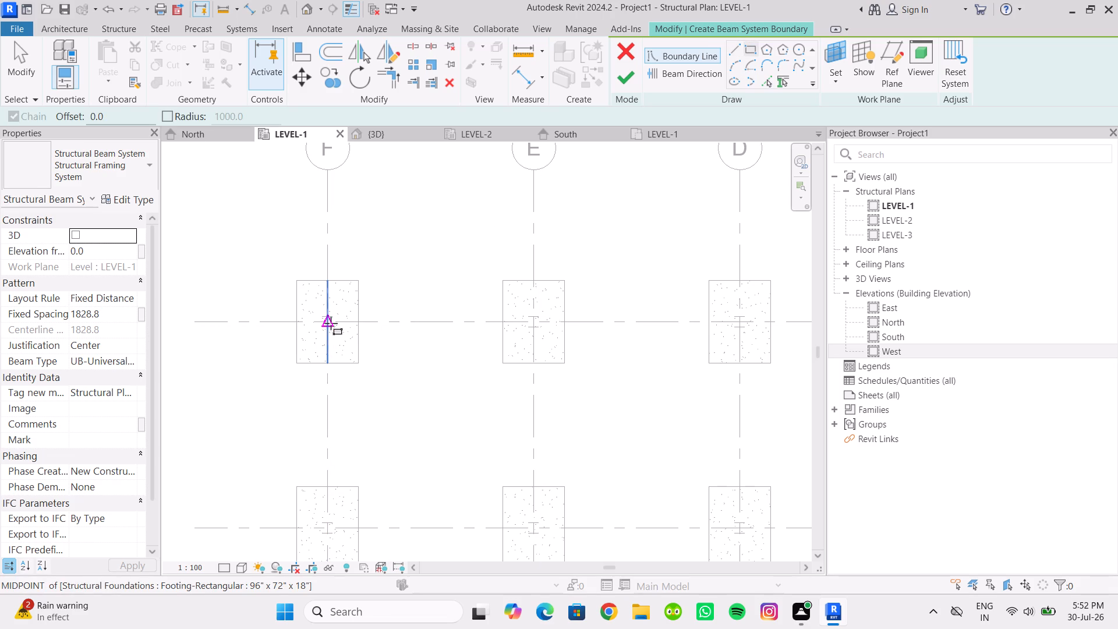
{"action": "left_click", "coordinate": [330, 321]}
{"action": "scroll", "coordinate": [408, 432], "scroll_direction": "down", "scroll_amount": 2}
{"action": "middle_click_drag", "start_coordinate": [405, 432], "coordinate": [364, 330]}
{"action": "scroll", "coordinate": [452, 397], "scroll_direction": "up", "scroll_amount": 6}
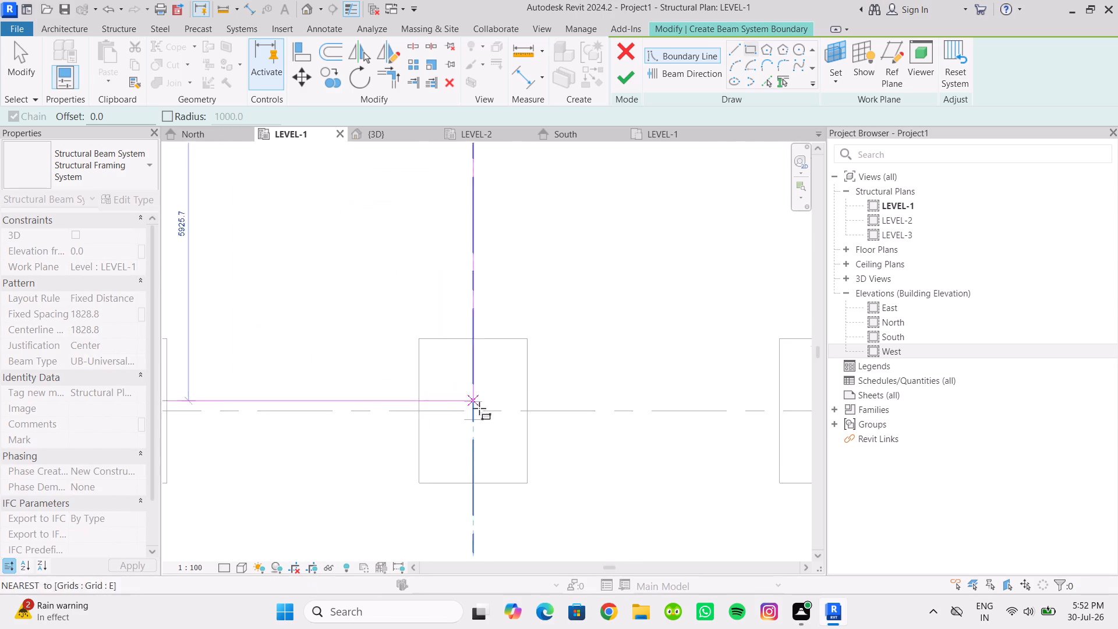
{"action": "scroll", "coordinate": [485, 418], "scroll_direction": "up", "scroll_amount": 5}
{"action": "left_click", "coordinate": [461, 404]}
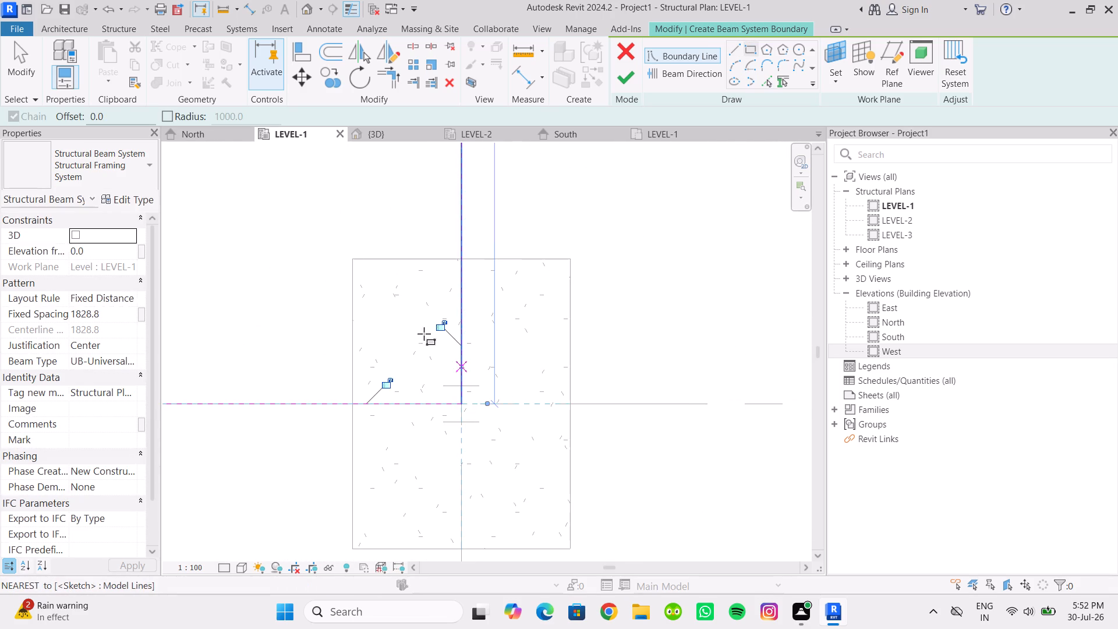
{"action": "key", "text": "Escape"}
{"action": "scroll", "coordinate": [356, 279], "scroll_direction": "down", "scroll_amount": 7}
{"action": "middle_click_drag", "start_coordinate": [420, 349], "coordinate": [459, 386]}
{"action": "scroll", "coordinate": [373, 309], "scroll_direction": "down", "scroll_amount": 5}
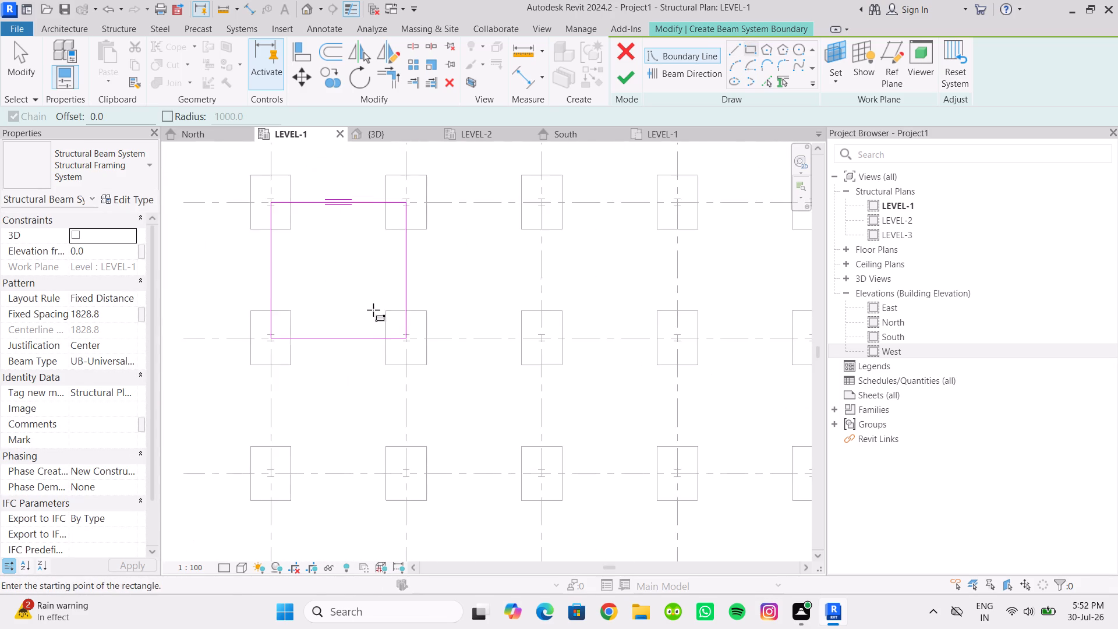
Set the beam direction parallel to the boundary edge along grid 6 and finish the beam system.
{"action": "middle_click_drag", "start_coordinate": [377, 314], "coordinate": [418, 359]}
{"action": "left_click", "coordinate": [665, 76]}
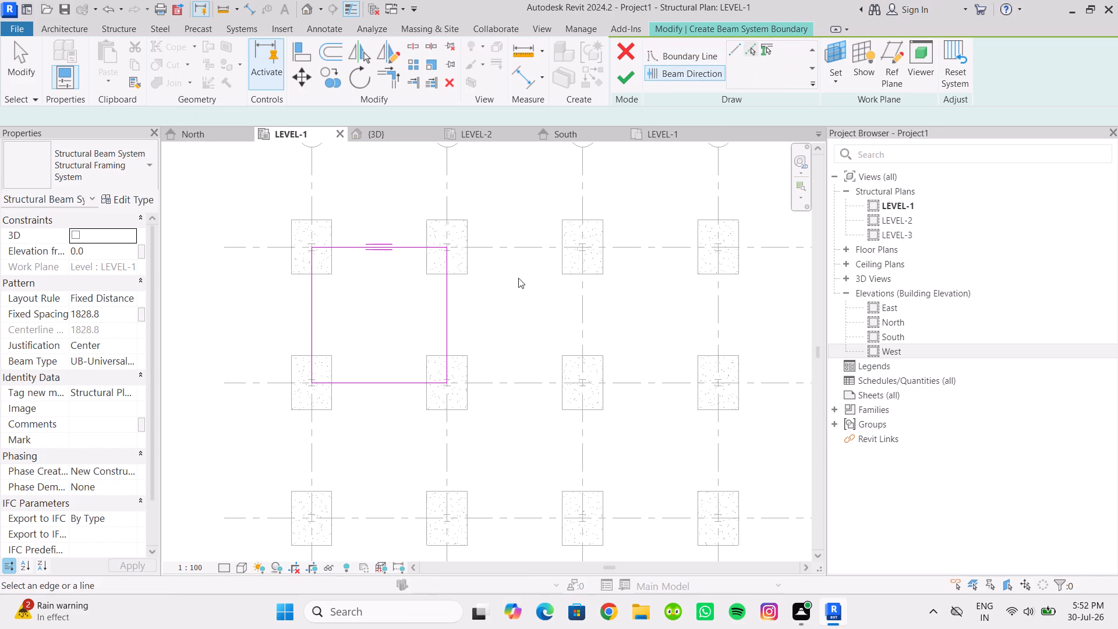
{"action": "left_click", "coordinate": [447, 310]}
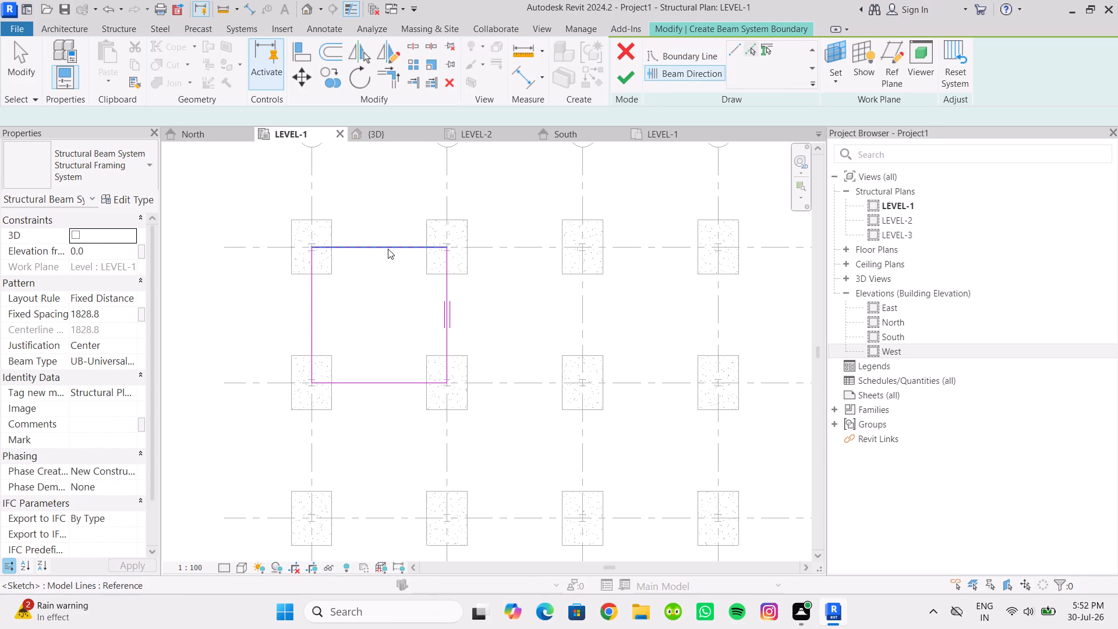
{"action": "left_click", "coordinate": [388, 249]}
{"action": "left_click", "coordinate": [380, 380]}
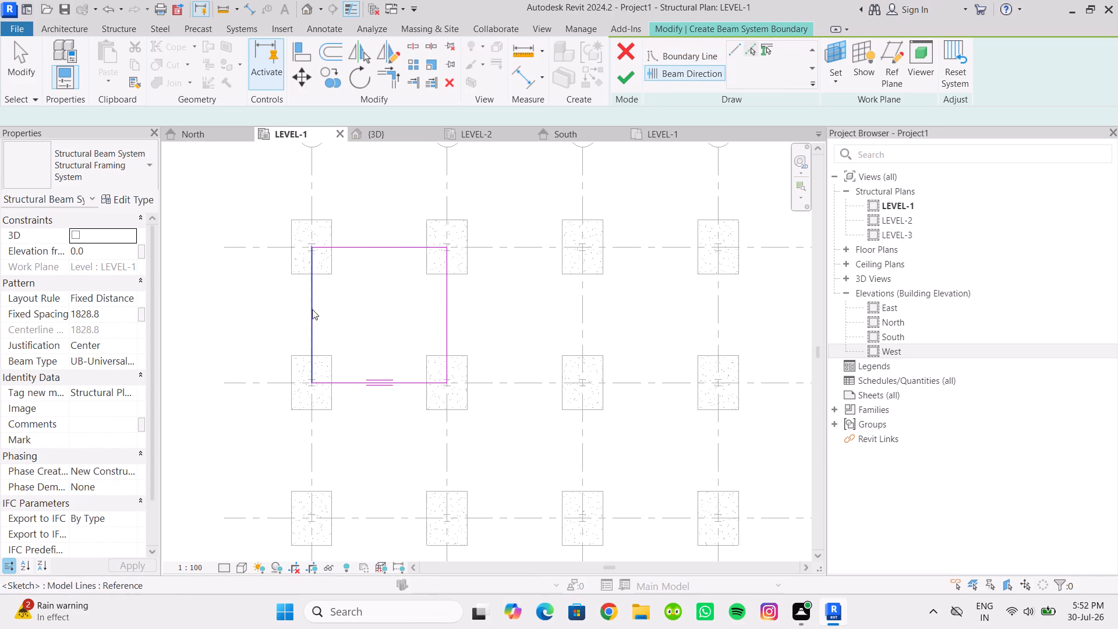
{"action": "left_click", "coordinate": [312, 310]}
{"action": "left_click", "coordinate": [377, 250]}
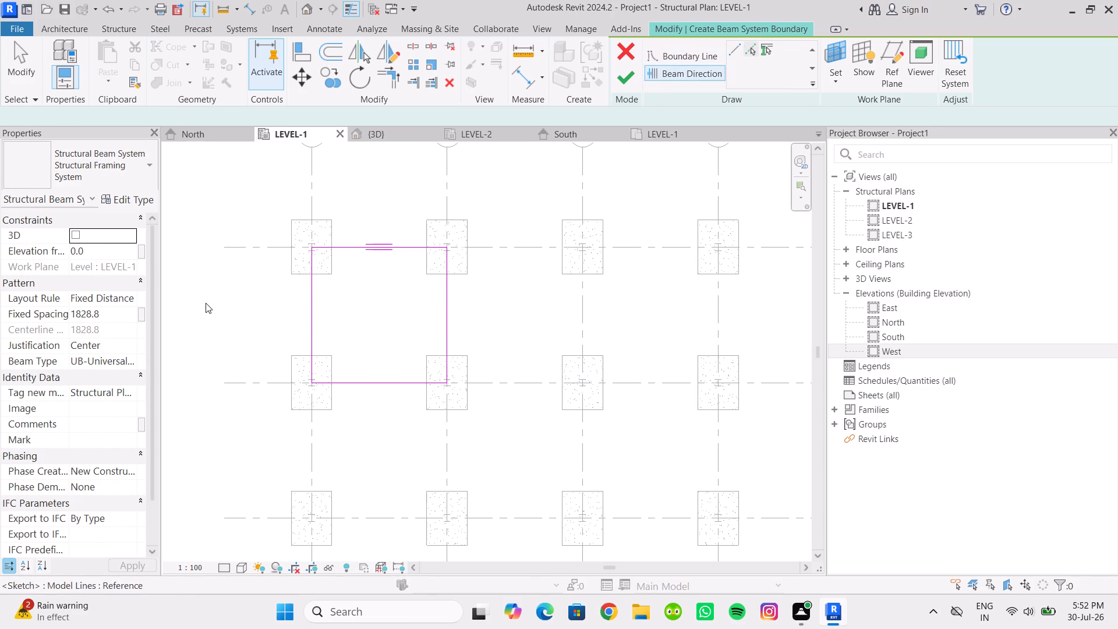
{"action": "left_click", "coordinate": [206, 303]}
{"action": "left_click", "coordinate": [620, 83]}
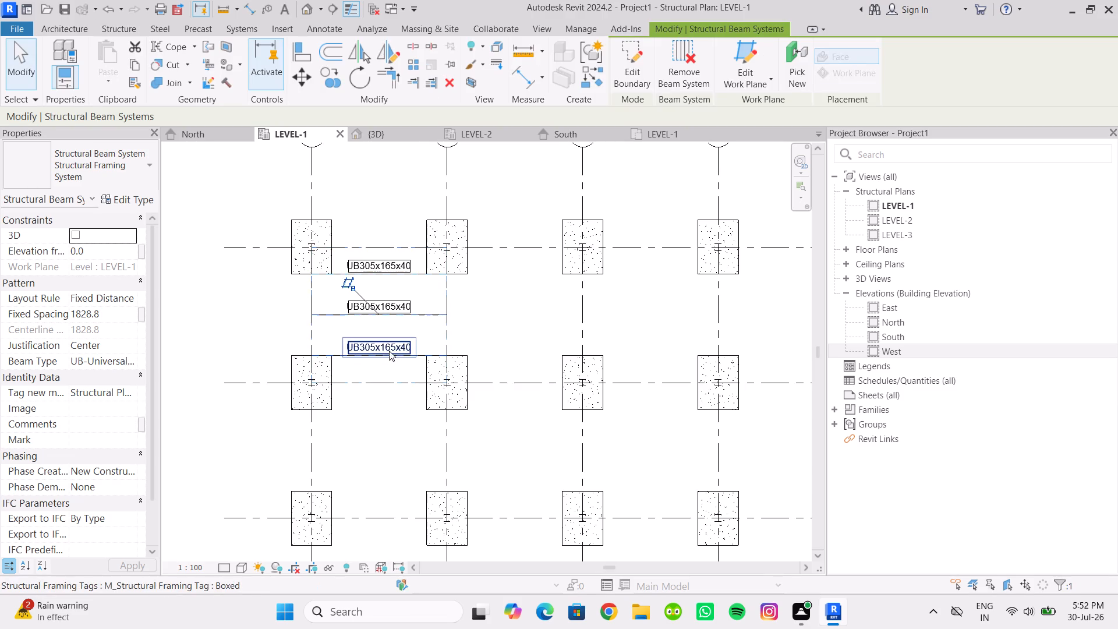
Examine the new beam system between grids E–F and 5–6 in the LEVEL-1 plan and in the 3D view.
{"action": "scroll", "coordinate": [387, 355], "scroll_direction": "down", "scroll_amount": 2}
{"action": "scroll", "coordinate": [378, 389], "scroll_direction": "up", "scroll_amount": 5}
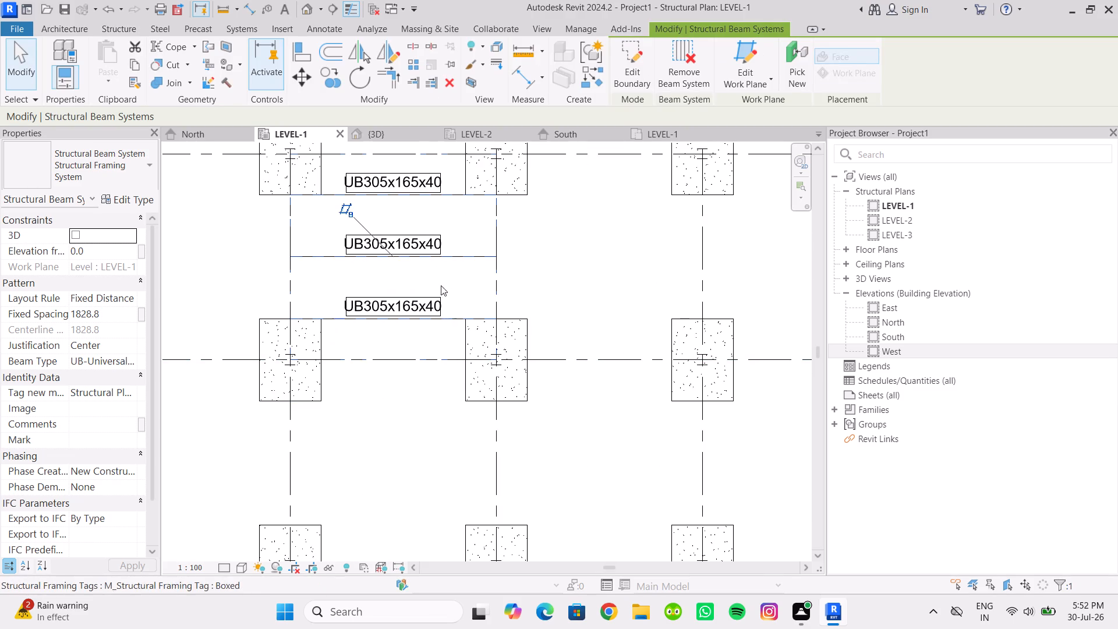
{"action": "scroll", "coordinate": [444, 289], "scroll_direction": "down", "scroll_amount": 4}
{"action": "left_click", "coordinate": [402, 415]}
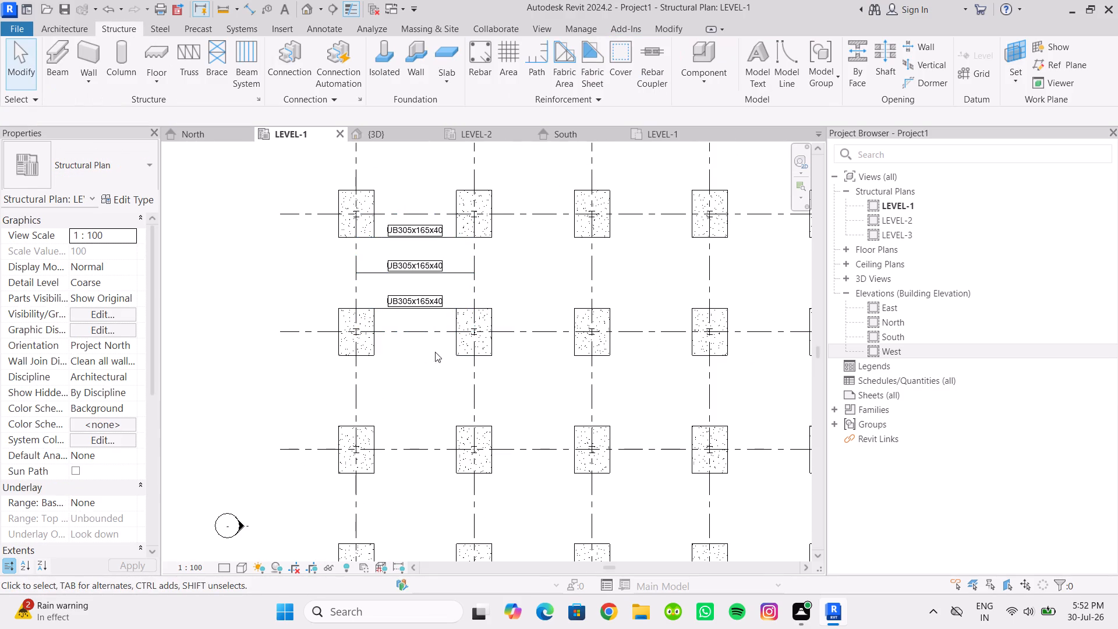
{"action": "left_click", "coordinate": [474, 291]}
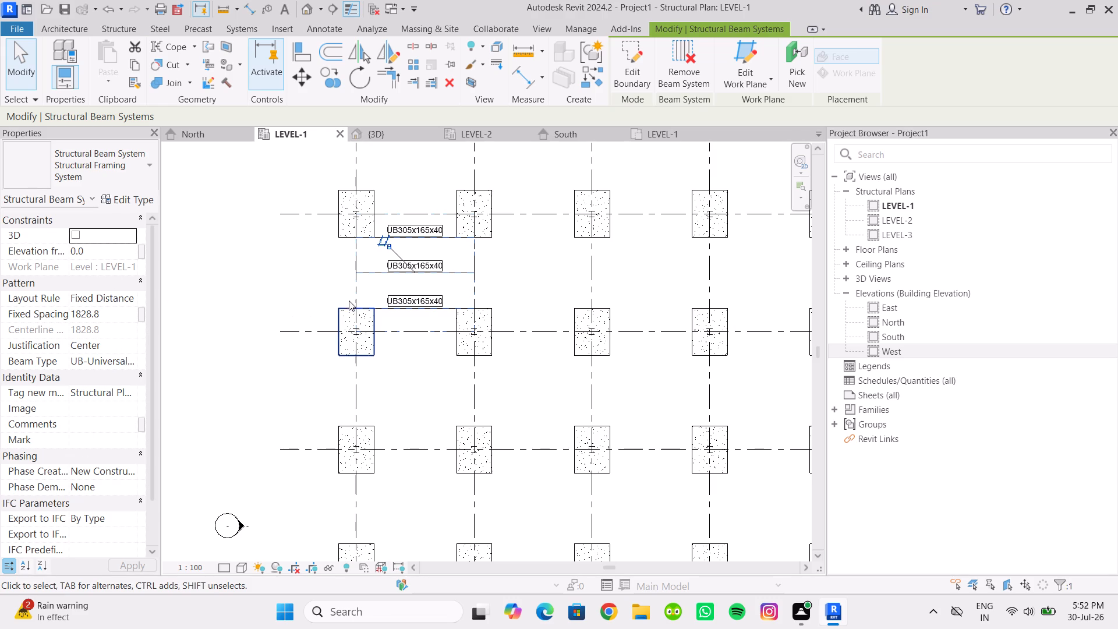
{"action": "left_click", "coordinate": [271, 271]}
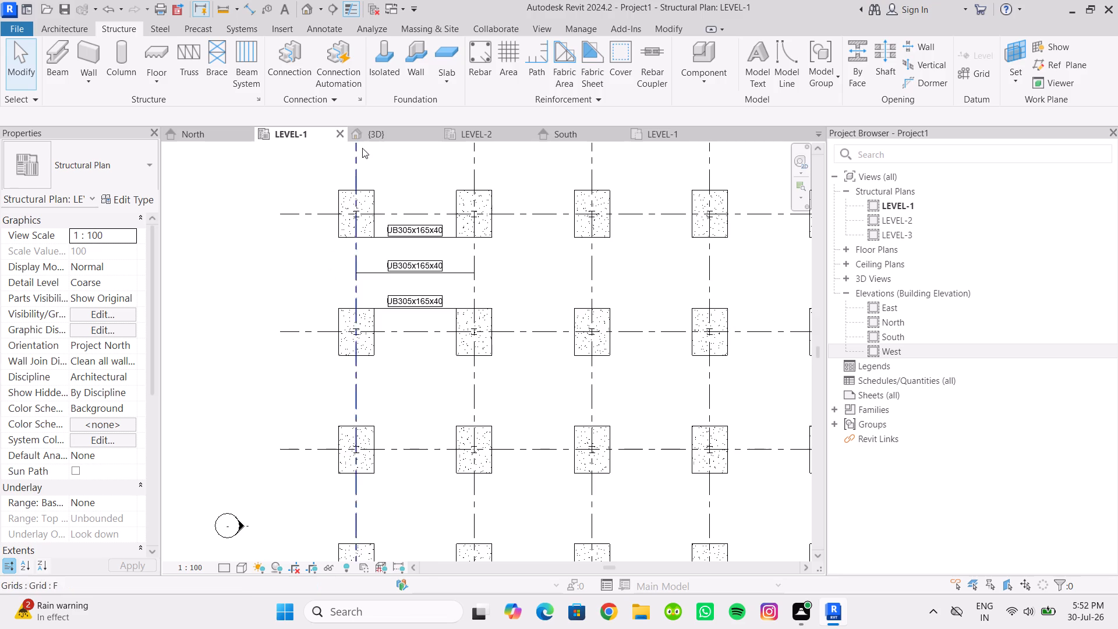
{"action": "left_click", "coordinate": [377, 135]}
{"action": "scroll", "coordinate": [420, 449], "scroll_direction": "down", "scroll_amount": 1}
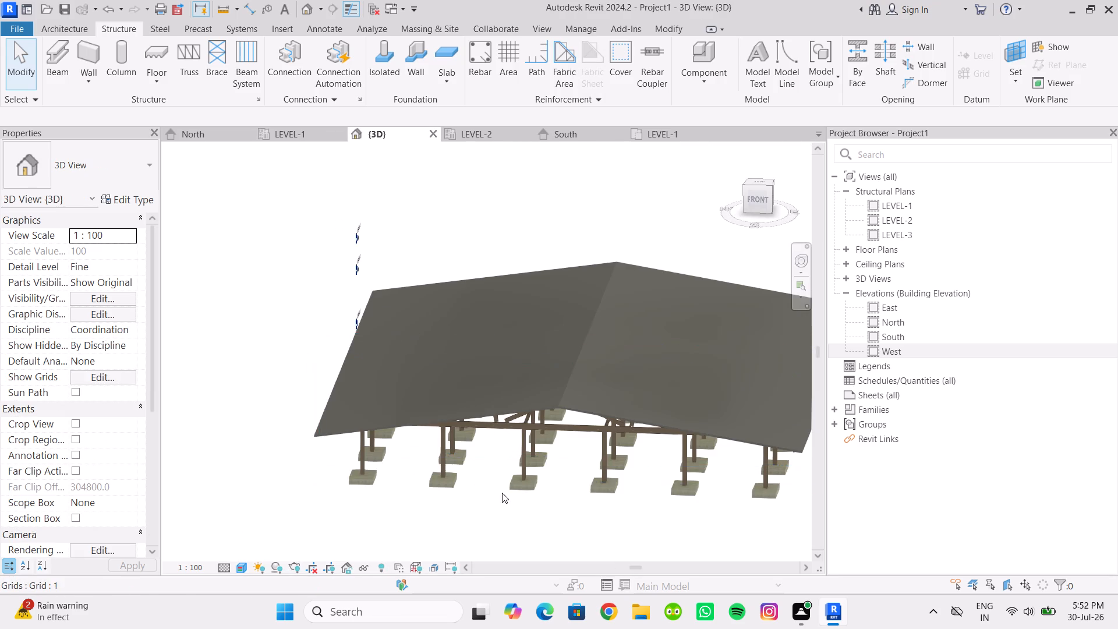
{"action": "middle_click_drag", "start_coordinate": [465, 504], "coordinate": [594, 473], "text": "shift"}
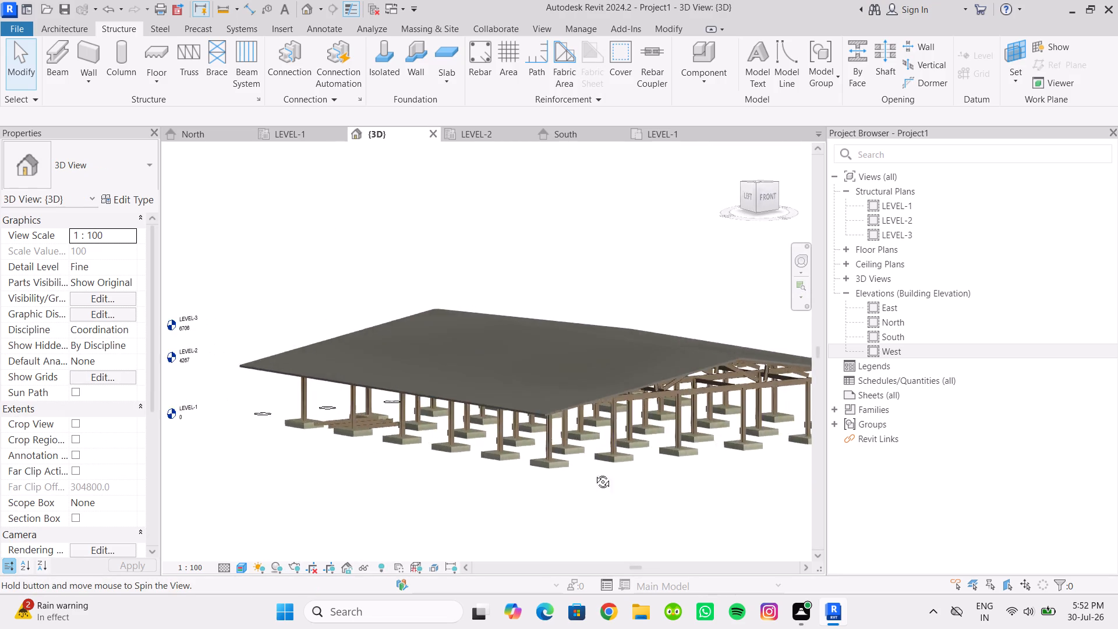
{"action": "middle_click_drag", "start_coordinate": [594, 473], "coordinate": [617, 529], "text": "shift"}
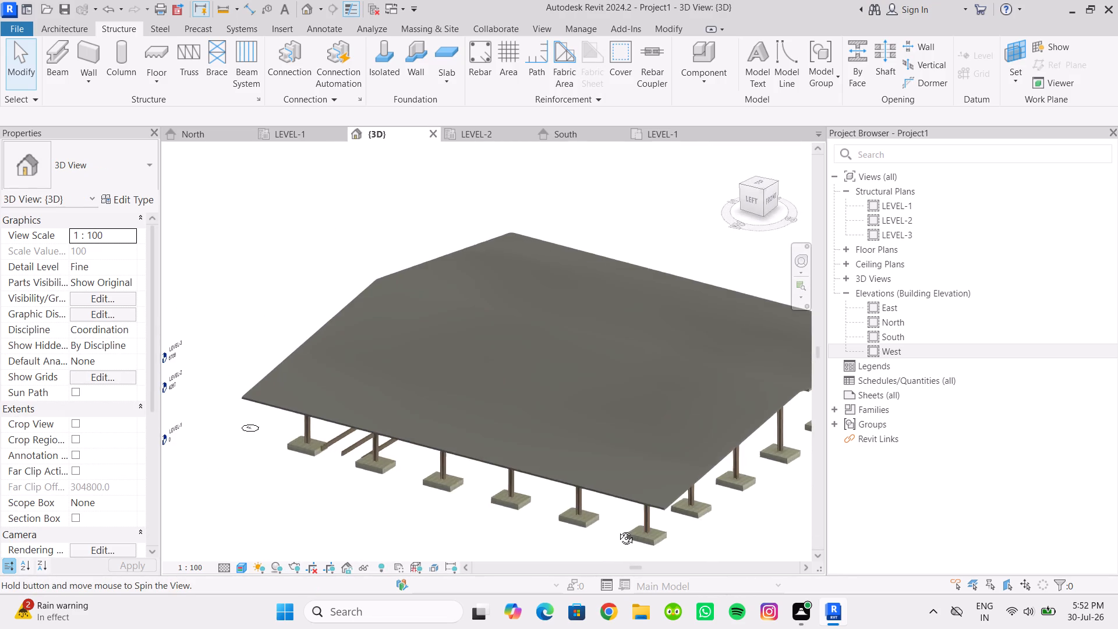
{"action": "middle_click_drag", "start_coordinate": [617, 529], "coordinate": [661, 508], "text": "shift"}
{"action": "scroll", "coordinate": [377, 472], "scroll_direction": "up", "scroll_amount": 6}
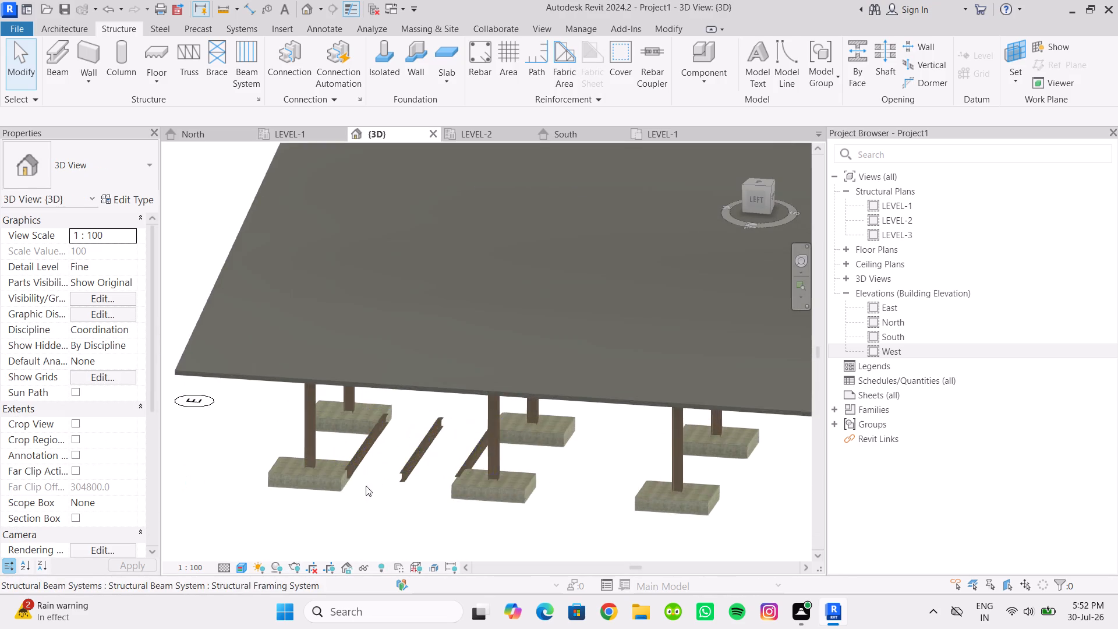
{"action": "scroll", "coordinate": [366, 486], "scroll_direction": "up", "scroll_amount": 5}
{"action": "left_click", "coordinate": [365, 422]}
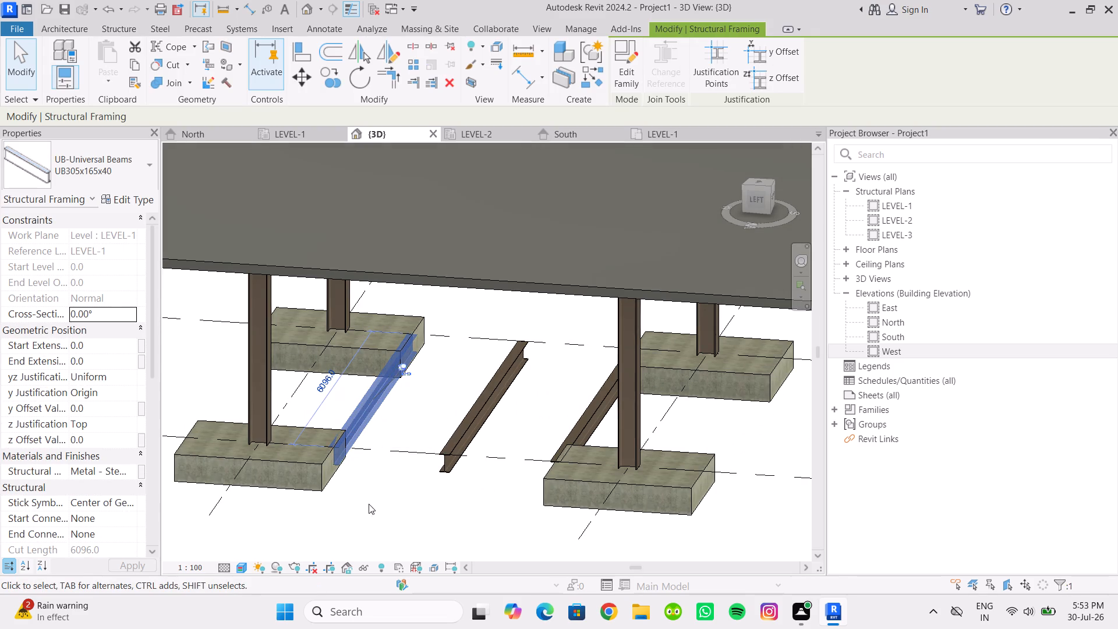
{"action": "left_click", "coordinate": [368, 510]}
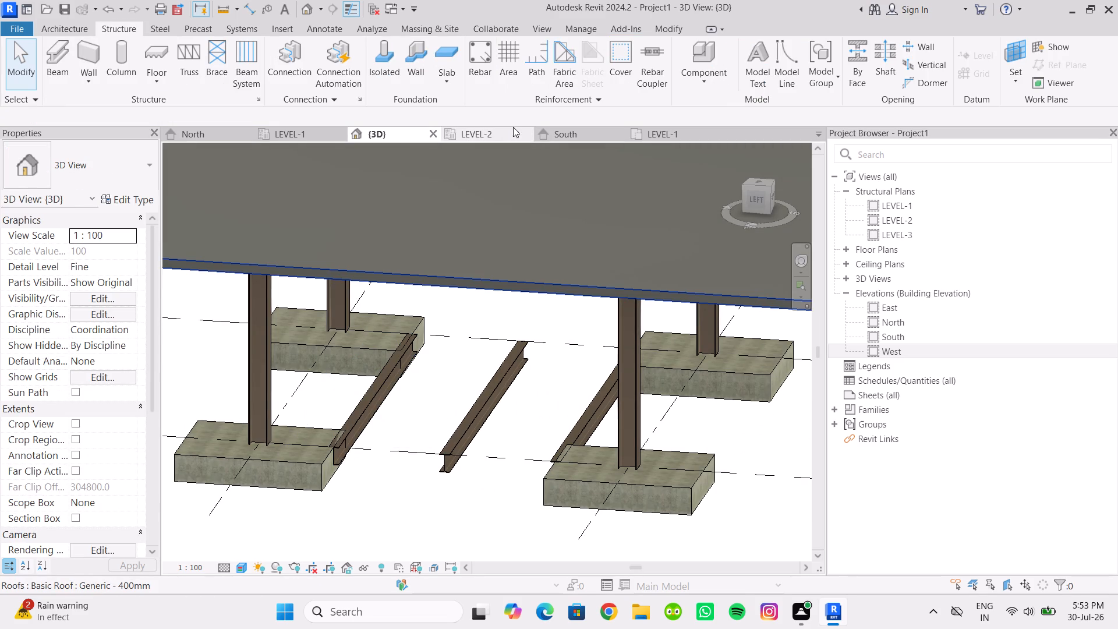
On the LEVEL-1 plan, set the beam system's layout rule to Fixed Number, trying 4 lines and settling on 5.
{"action": "left_click", "coordinate": [289, 135]}
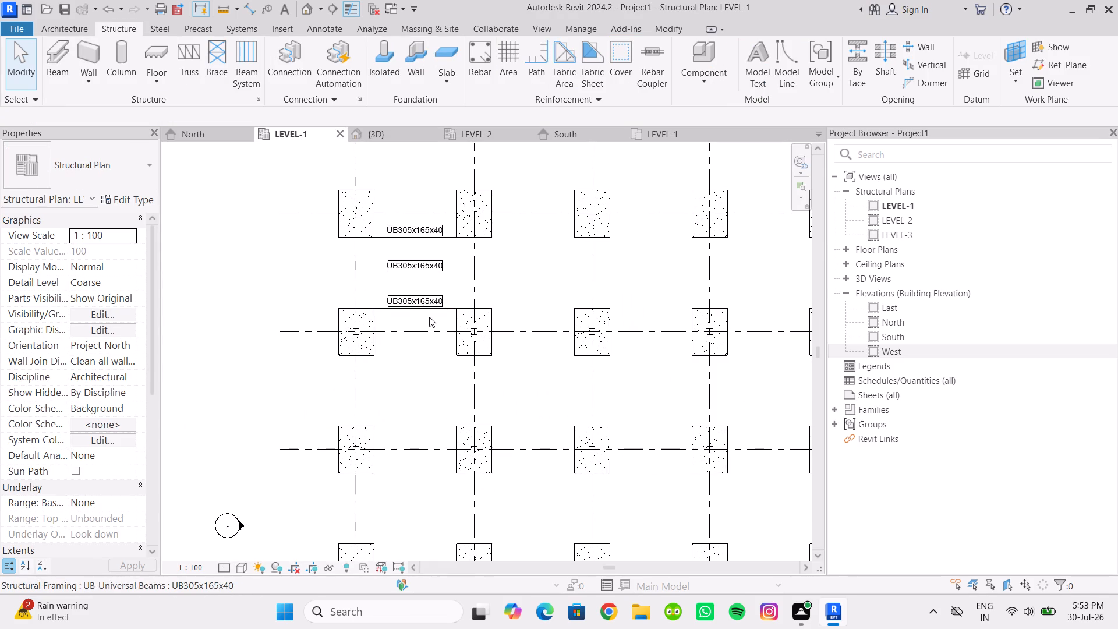
{"action": "left_click", "coordinate": [474, 300]}
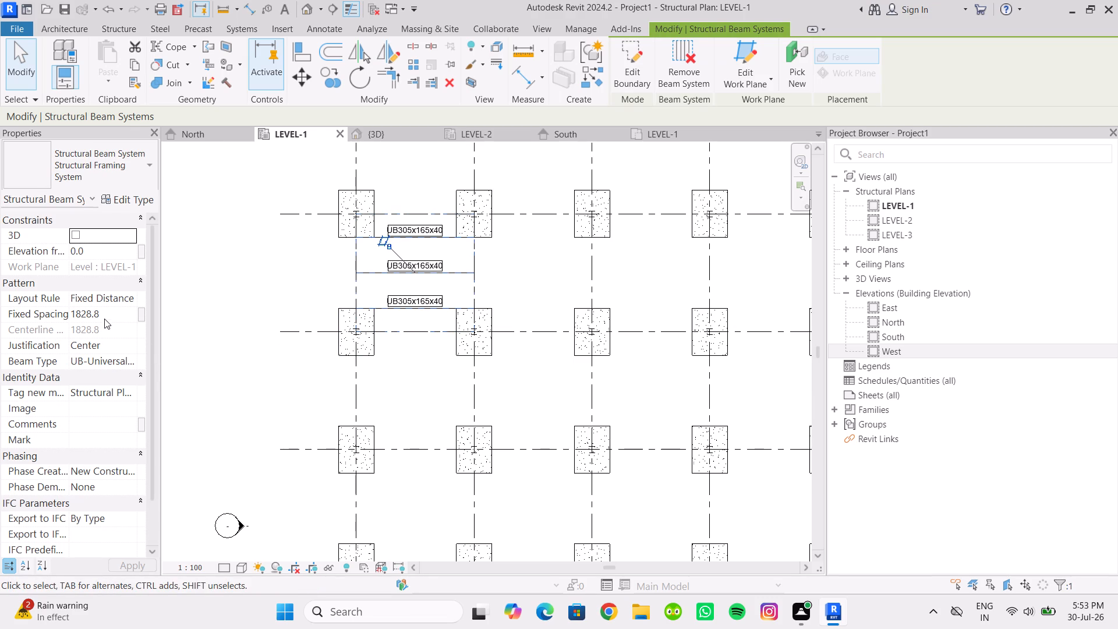
{"action": "left_click", "coordinate": [104, 319]}
{"action": "left_click", "coordinate": [130, 296]}
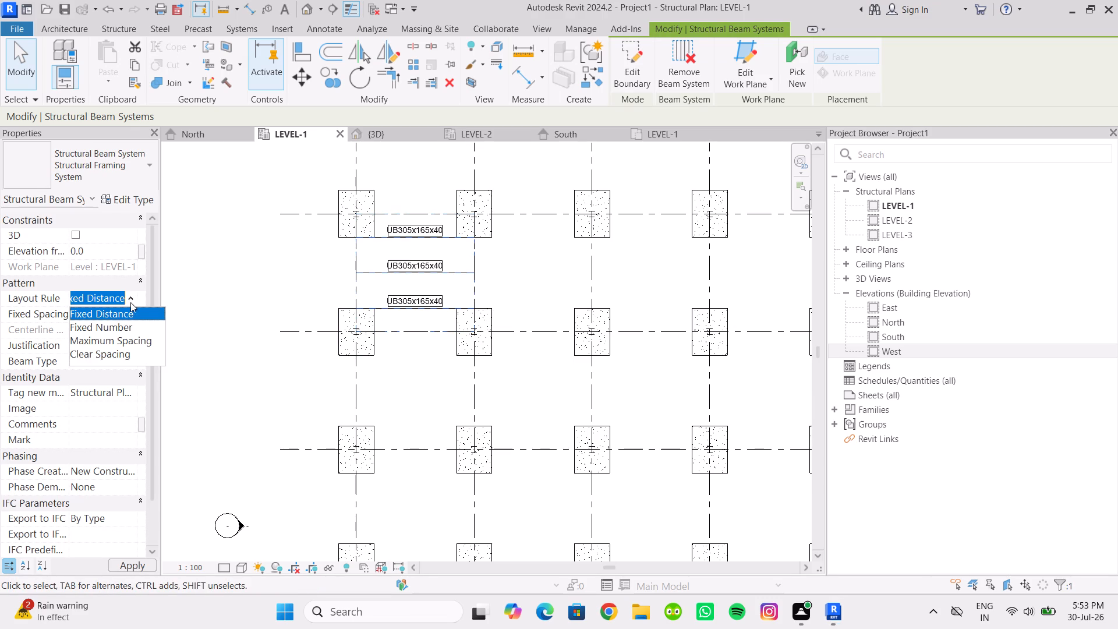
{"action": "left_click", "coordinate": [116, 327]}
{"action": "left_click", "coordinate": [109, 313]}
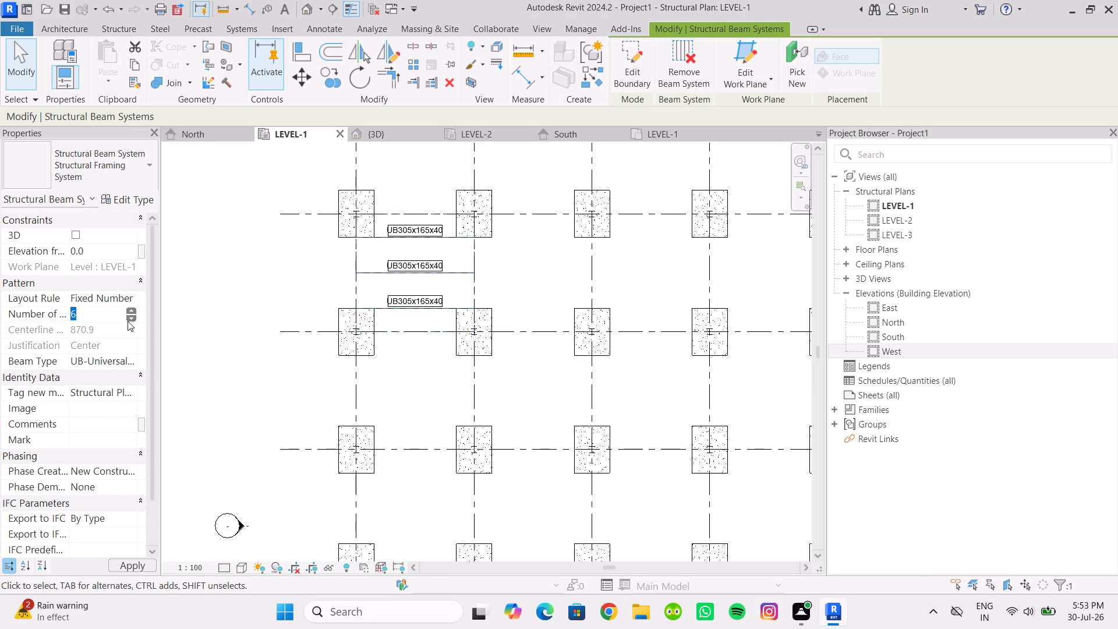
{"action": "left_click", "coordinate": [91, 317]}
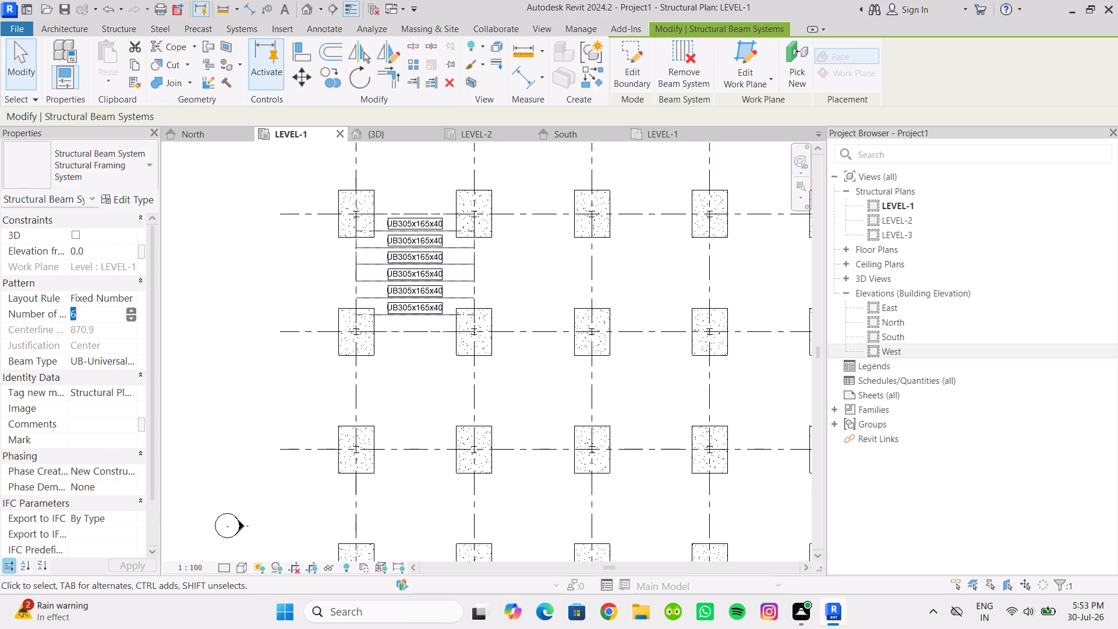
{"action": "key", "text": "4"}
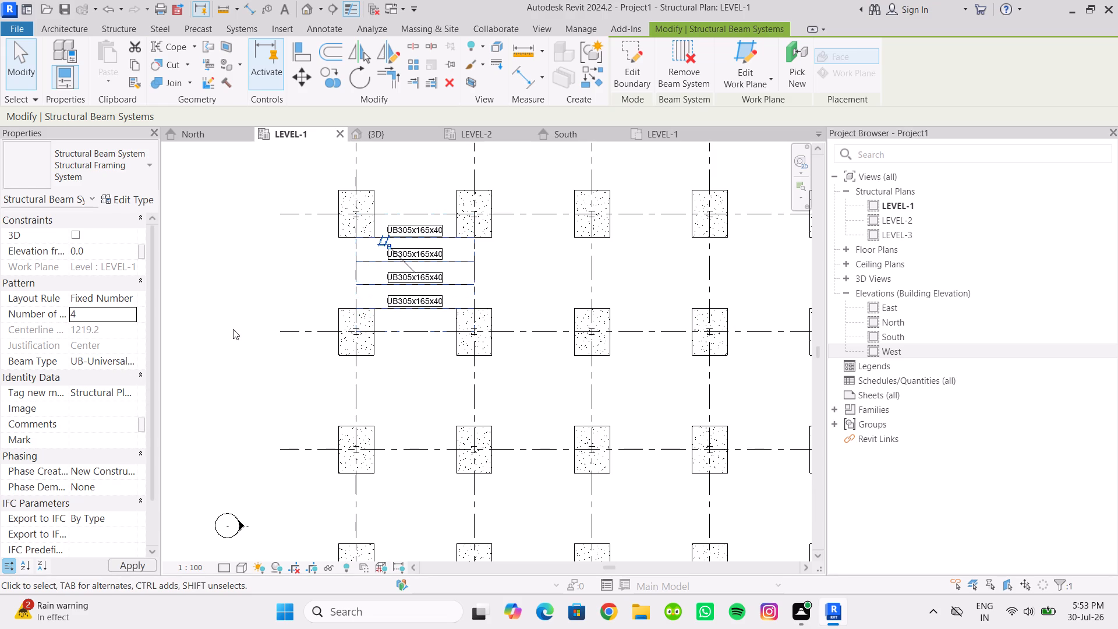
{"action": "left_click", "coordinate": [105, 314]}
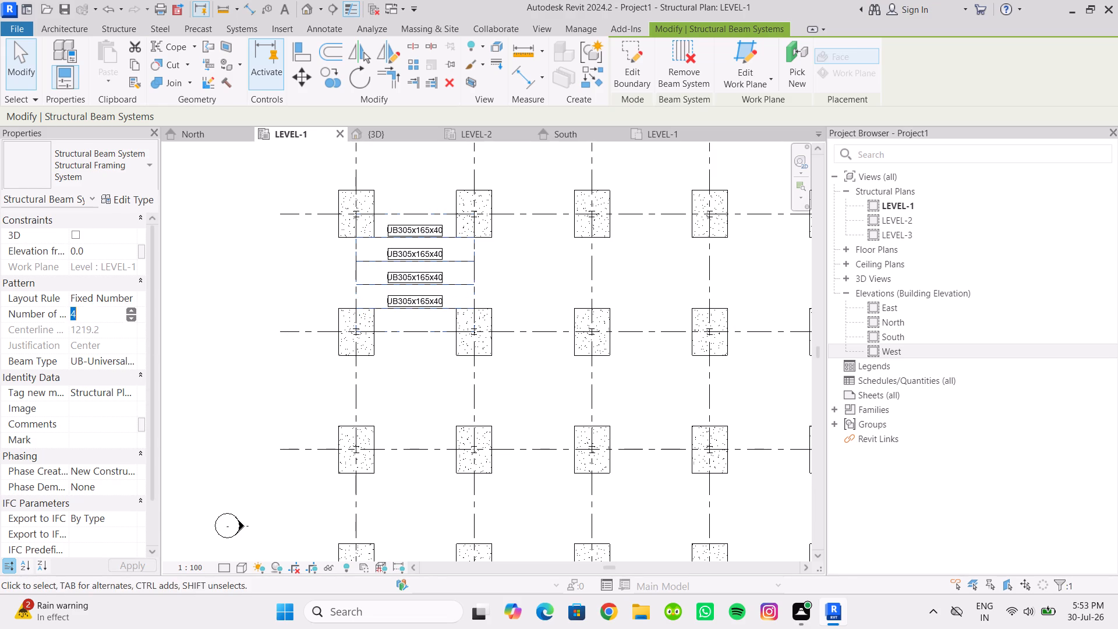
{"action": "key", "text": "5"}
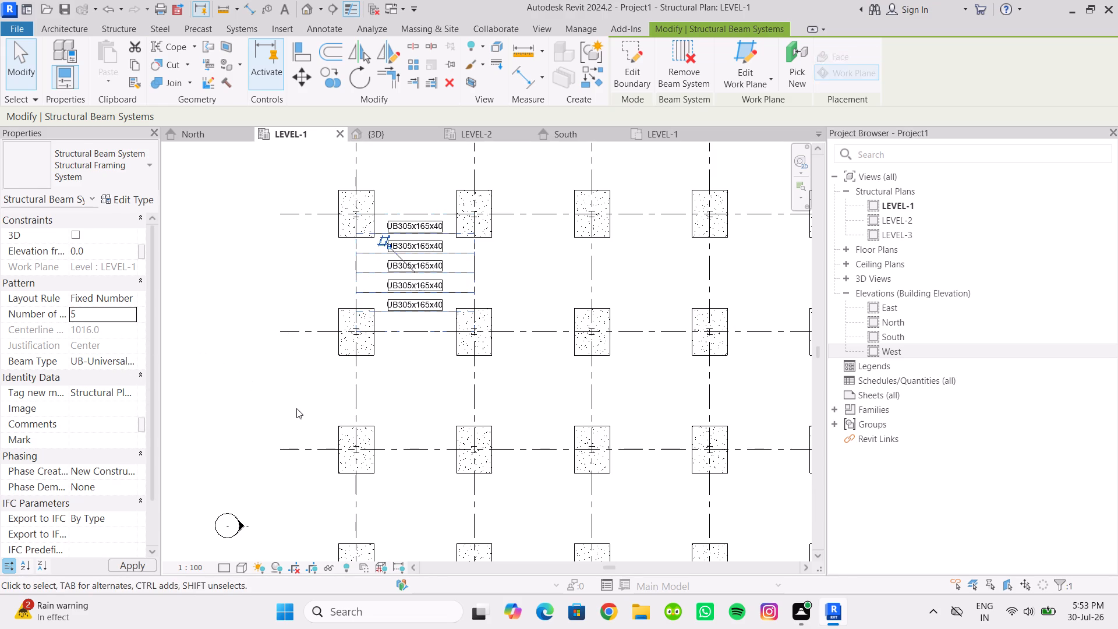
{"action": "left_click", "coordinate": [282, 400]}
Examine the beam system's properties and boundary sketch on the LEVEL-1 plan, leaving the boundary as drawn.
{"action": "scroll", "coordinate": [277, 391], "scroll_direction": "down", "scroll_amount": 1}
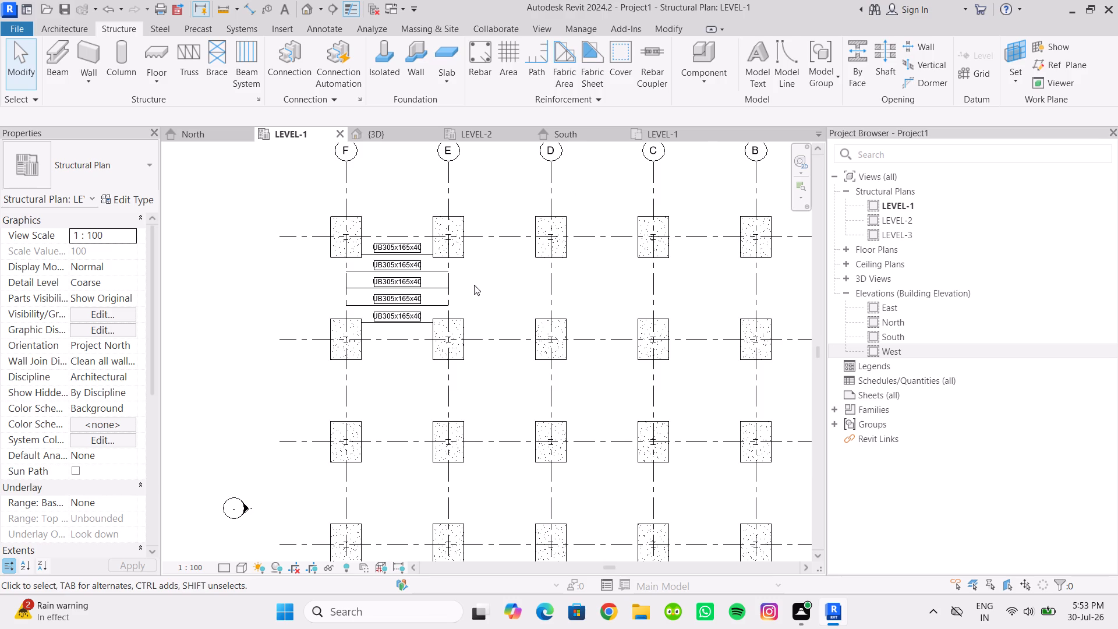
{"action": "left_click", "coordinate": [451, 282]}
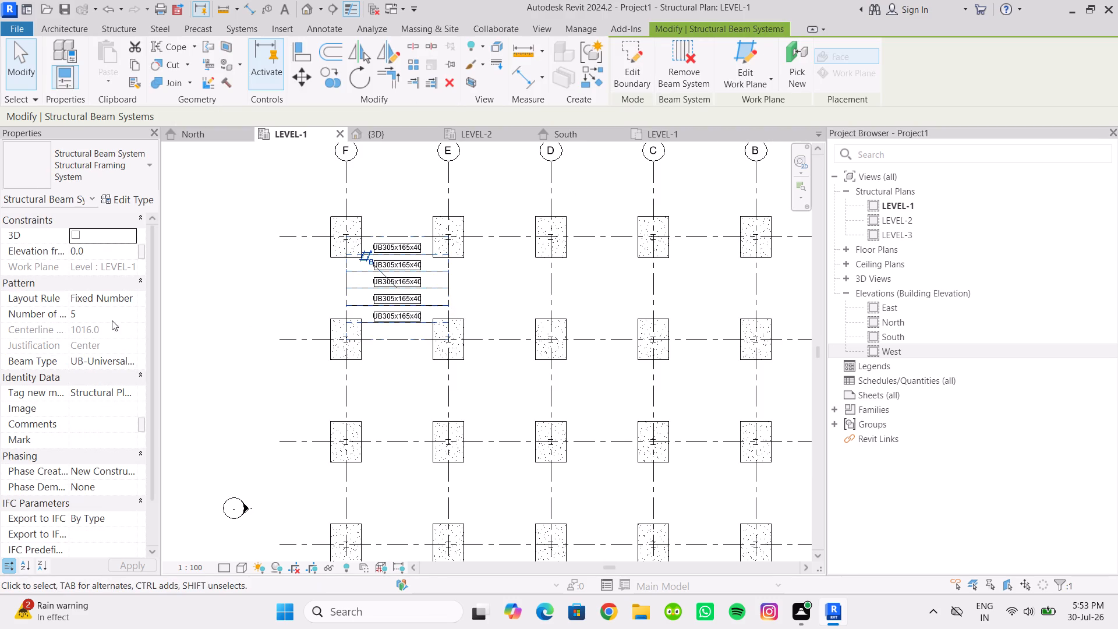
{"action": "scroll", "coordinate": [80, 409], "scroll_direction": "down", "scroll_amount": 1}
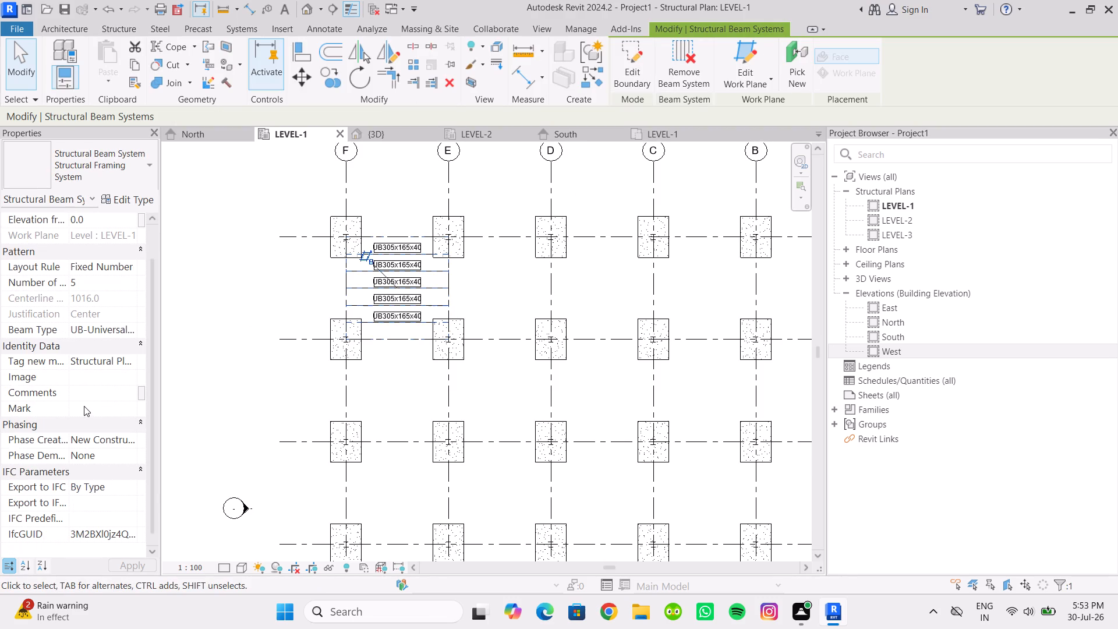
{"action": "left_click", "coordinate": [257, 296]}
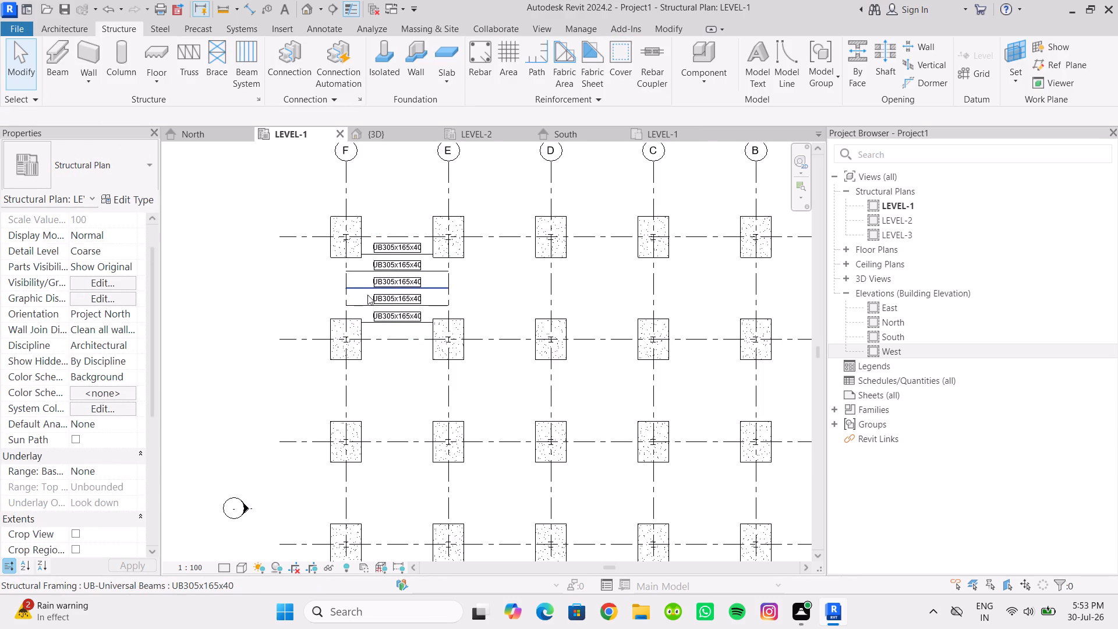
{"action": "left_click", "coordinate": [367, 295]}
{"action": "left_click", "coordinate": [267, 297]}
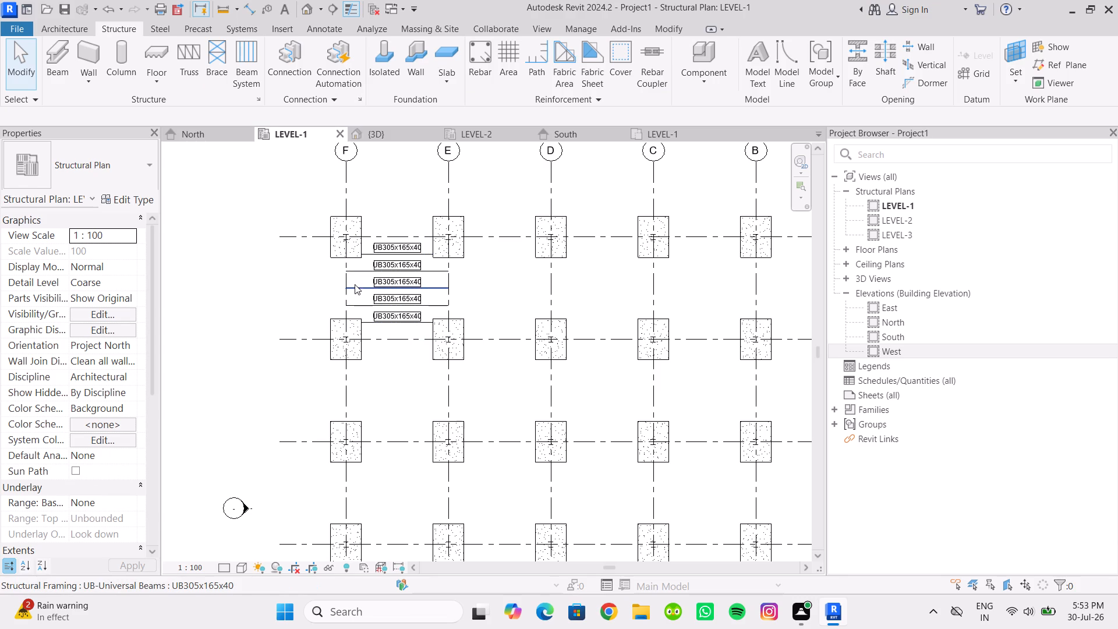
{"action": "left_click", "coordinate": [351, 299]}
{"action": "left_click", "coordinate": [351, 299]}
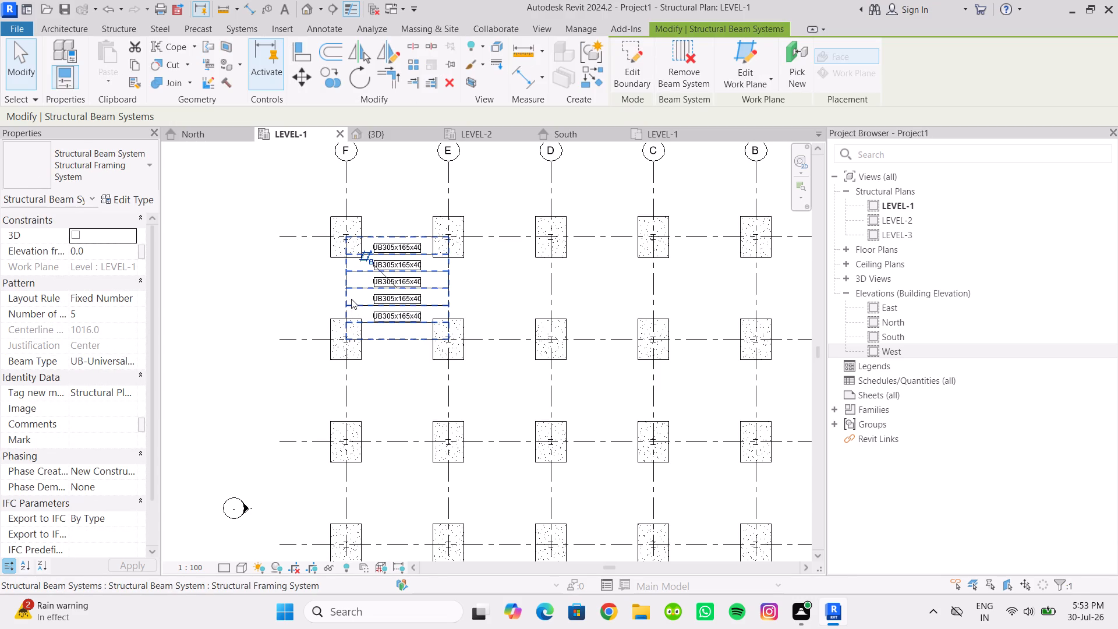
{"action": "double_click", "coordinate": [351, 299]}
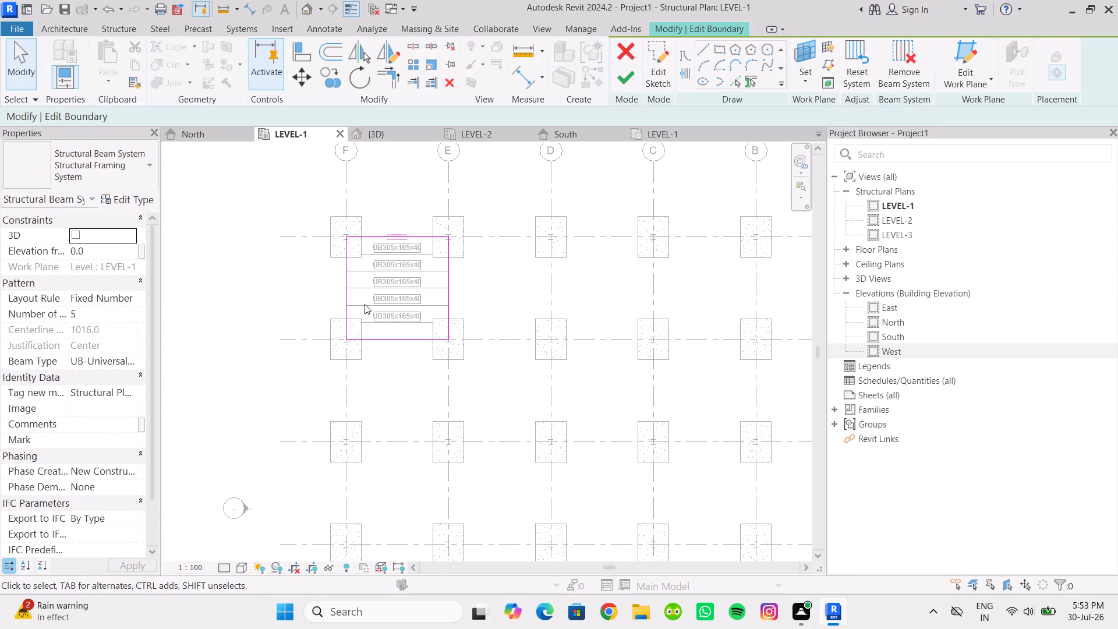
{"action": "left_click", "coordinate": [274, 296]}
{"action": "left_click", "coordinate": [208, 278]}
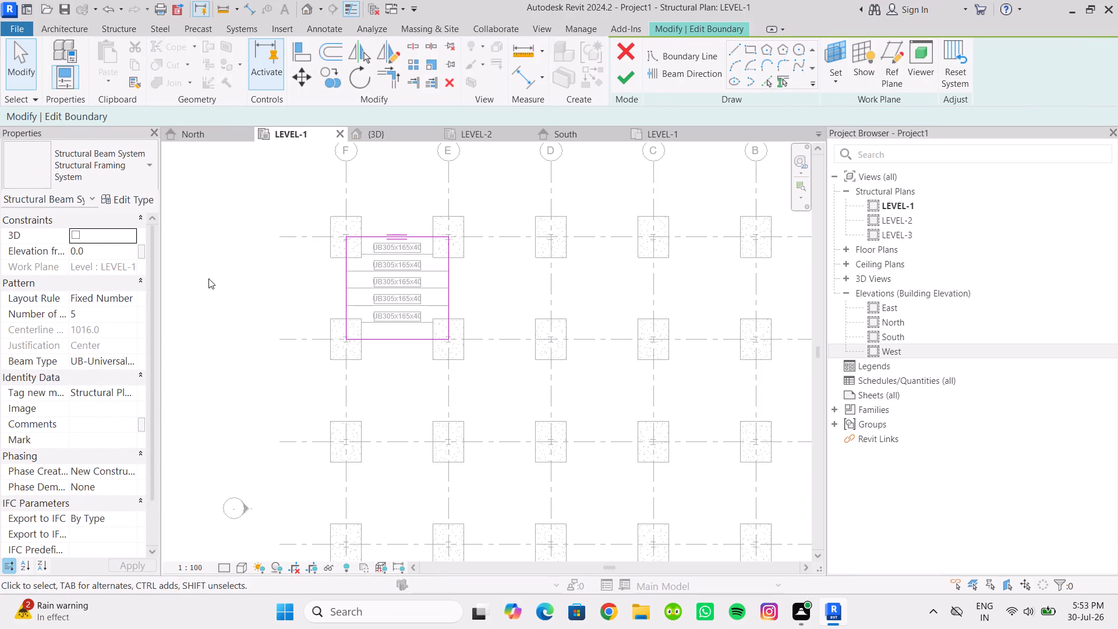
{"action": "key", "text": "Escape"}
{"action": "key", "text": "Escape"}
{"action": "left_click", "coordinate": [628, 69]}
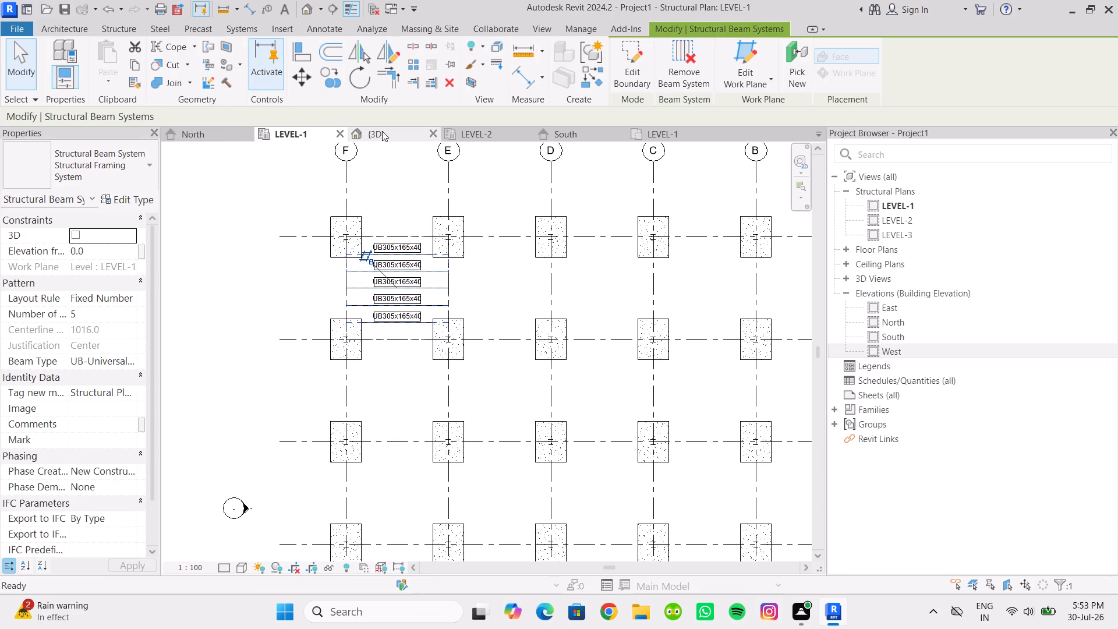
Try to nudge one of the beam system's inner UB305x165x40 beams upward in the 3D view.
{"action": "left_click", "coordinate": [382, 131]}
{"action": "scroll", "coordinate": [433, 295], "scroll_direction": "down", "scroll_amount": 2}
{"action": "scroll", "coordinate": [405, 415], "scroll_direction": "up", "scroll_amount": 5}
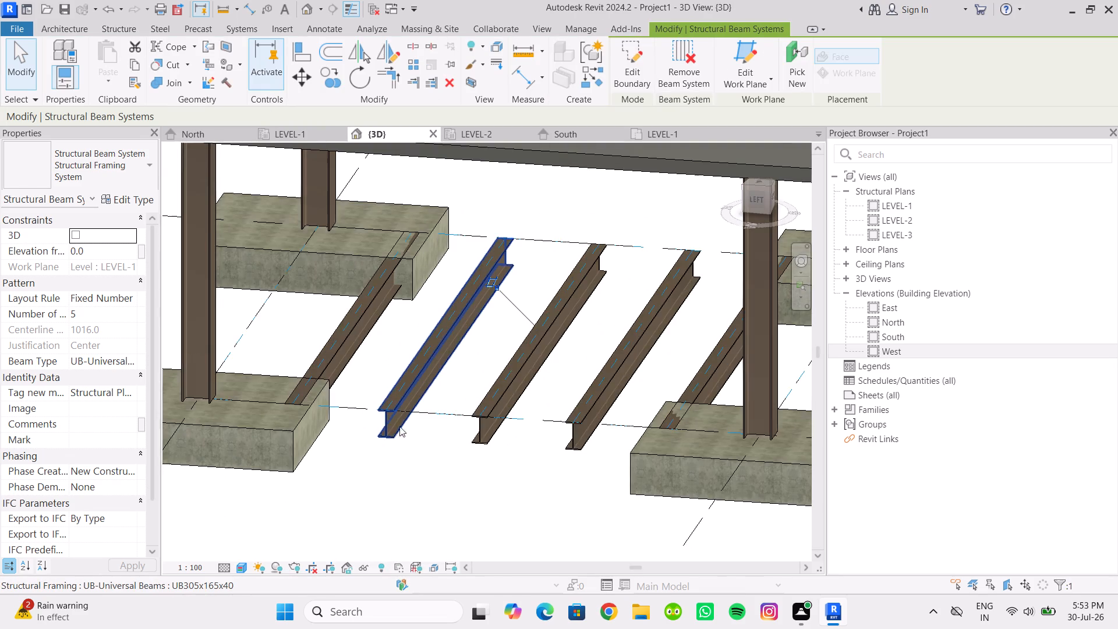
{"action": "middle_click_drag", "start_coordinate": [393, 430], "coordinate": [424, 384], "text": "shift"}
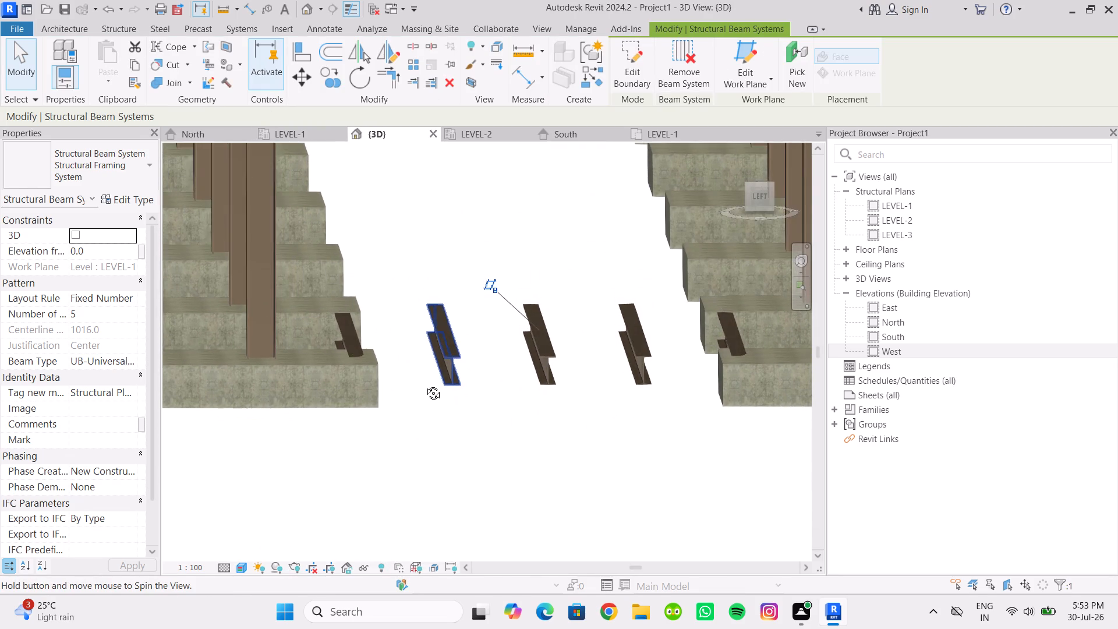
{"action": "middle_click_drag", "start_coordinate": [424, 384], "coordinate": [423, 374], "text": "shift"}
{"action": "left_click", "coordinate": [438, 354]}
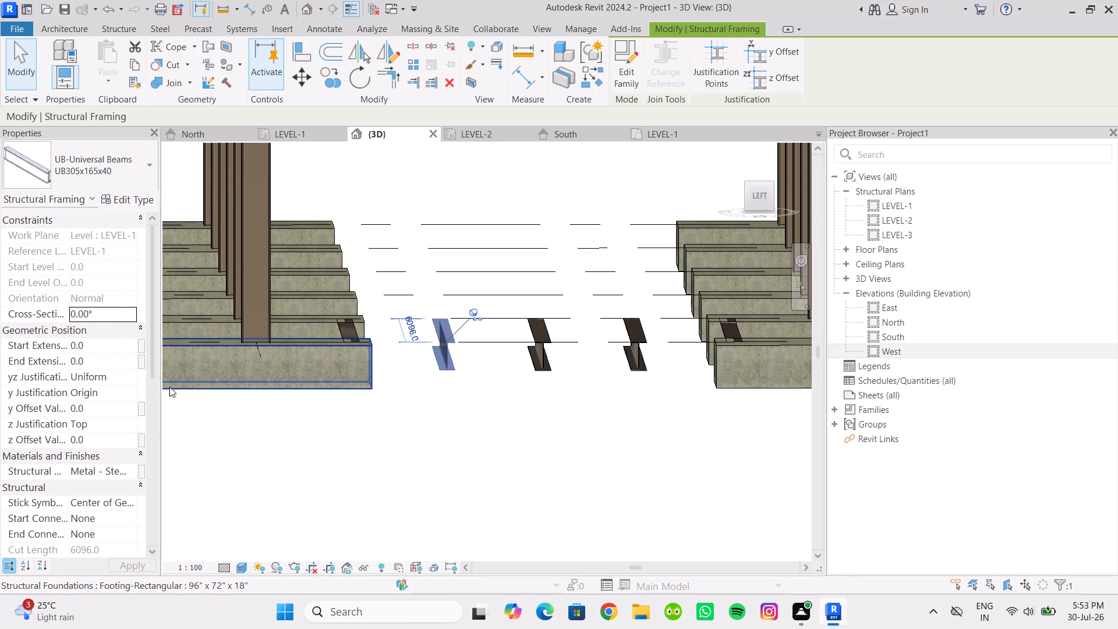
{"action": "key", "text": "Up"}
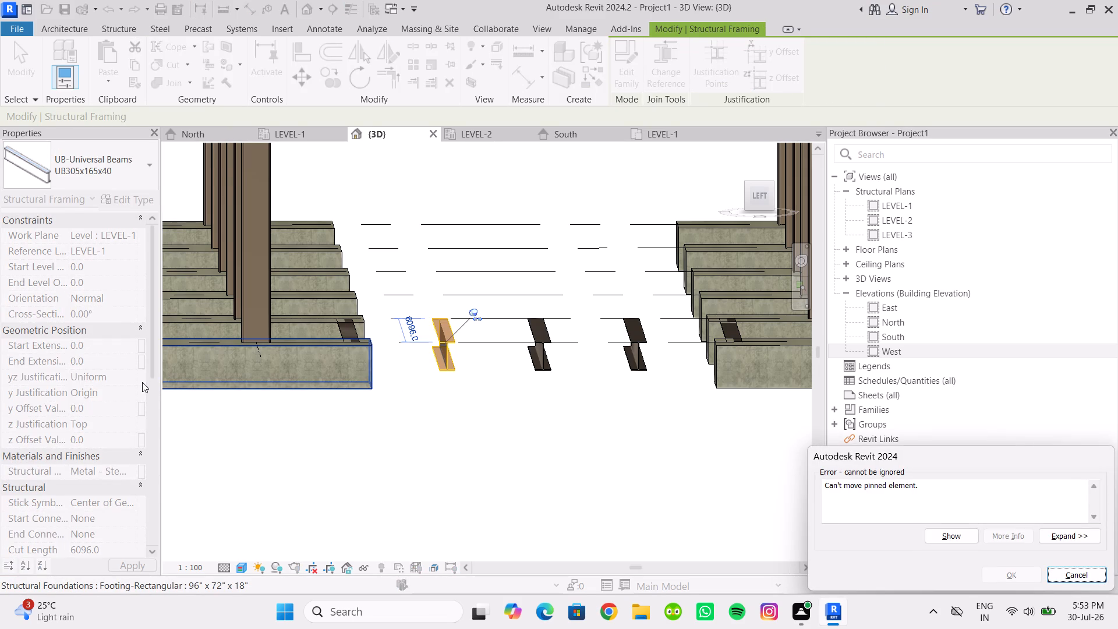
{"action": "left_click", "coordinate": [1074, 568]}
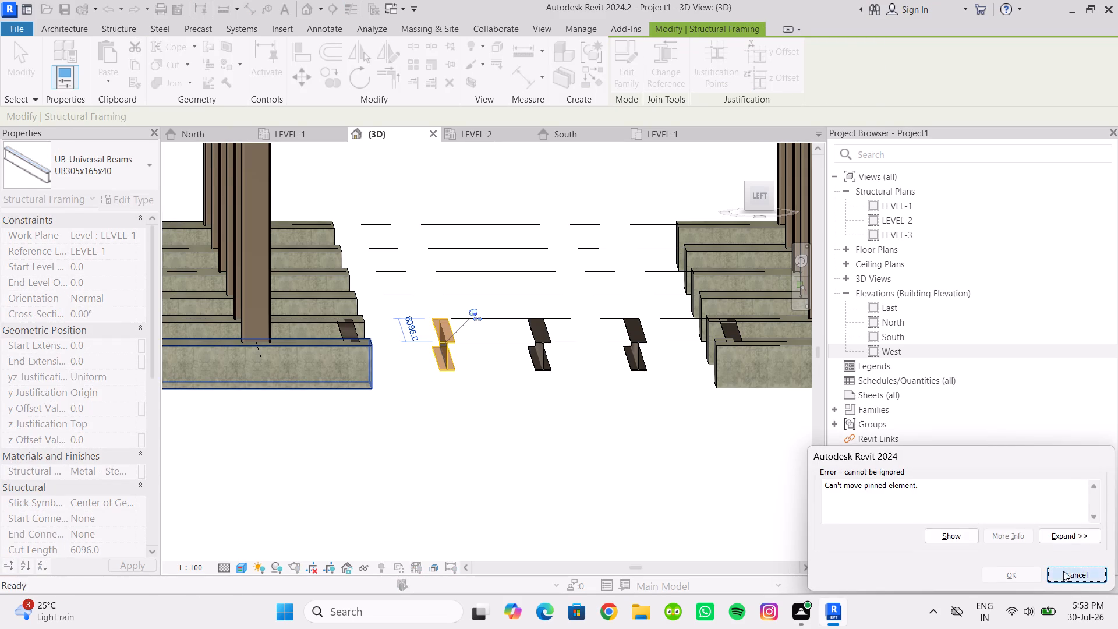
Examine the beam system between grids E–F and 5–6 from outside the building in the 3D view.
{"action": "scroll", "coordinate": [549, 374], "scroll_direction": "down", "scroll_amount": 3}
{"action": "middle_click_drag", "start_coordinate": [538, 389], "coordinate": [526, 411], "text": "shift"}
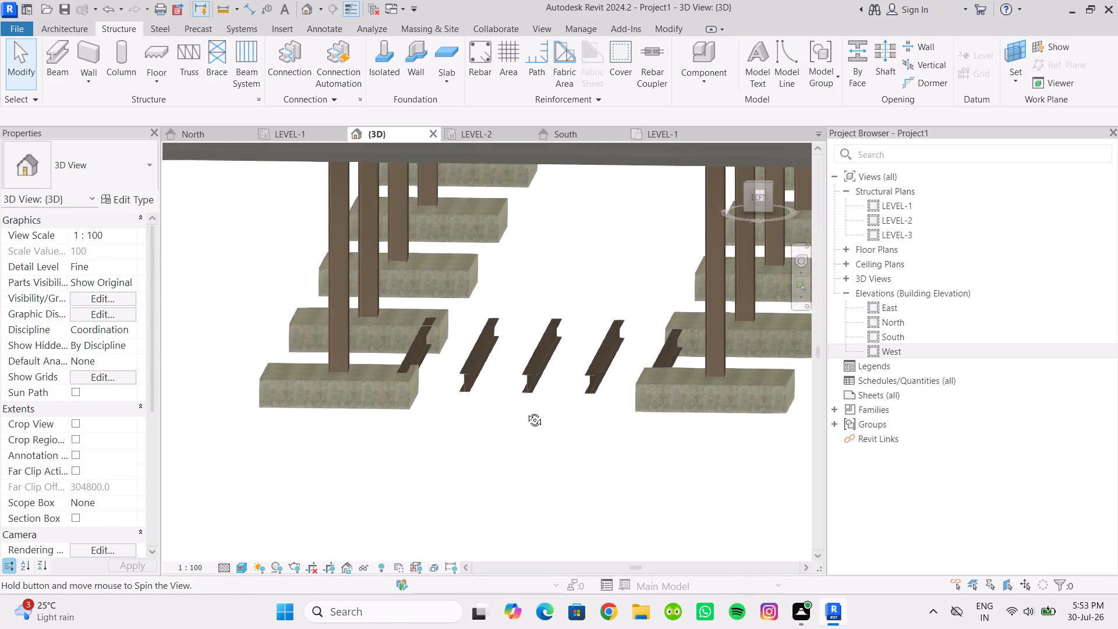
{"action": "middle_click_drag", "start_coordinate": [526, 411], "coordinate": [527, 421], "text": "shift"}
{"action": "scroll", "coordinate": [501, 393], "scroll_direction": "down", "scroll_amount": 3}
{"action": "middle_click_drag", "start_coordinate": [501, 397], "coordinate": [496, 404], "text": "shift"}
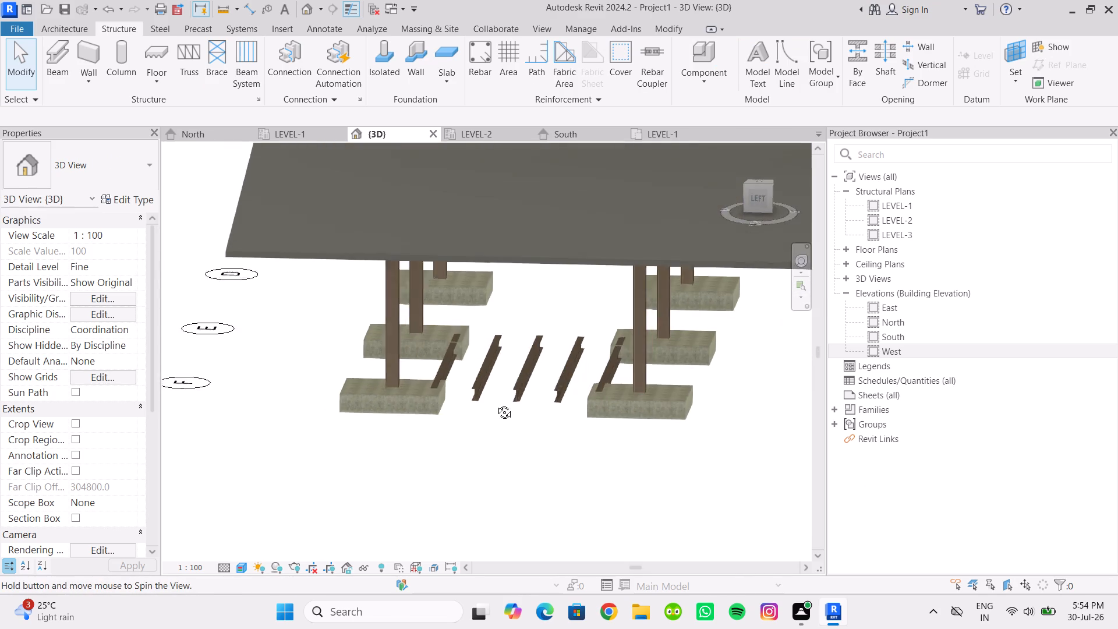
{"action": "middle_click_drag", "start_coordinate": [496, 404], "coordinate": [488, 455], "text": "shift"}
On the LEVEL-1 plan, copy the E–F beam system from bay 5–6 into bays 4–5, 3–4, 2–3 and 1–2 using Multiple.
{"action": "left_click", "coordinate": [305, 137]}
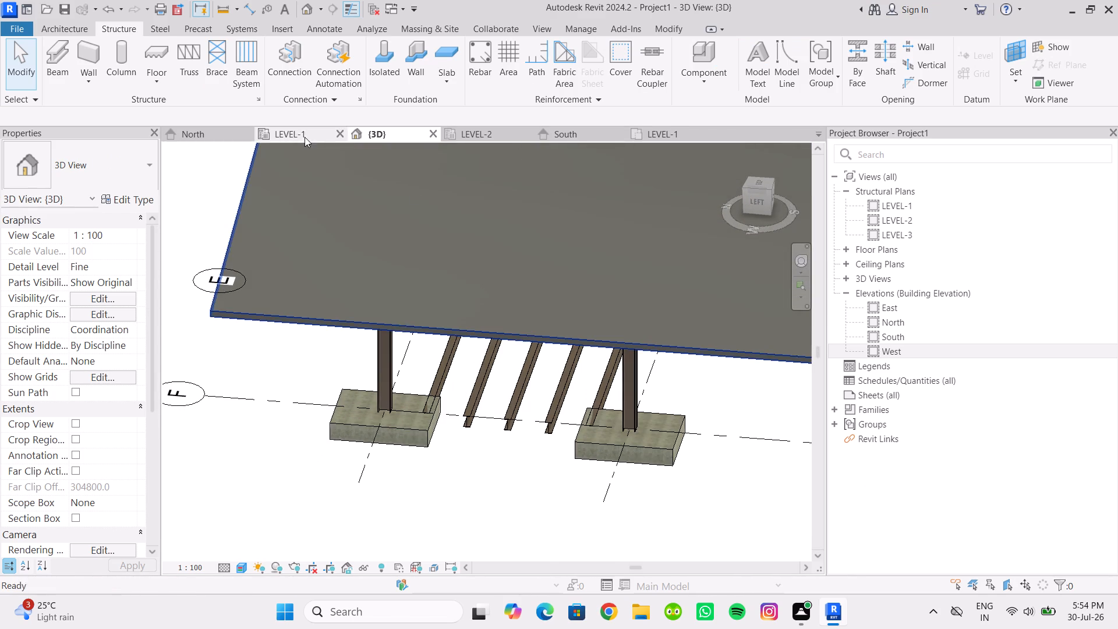
{"action": "scroll", "coordinate": [421, 286], "scroll_direction": "down", "scroll_amount": 3}
{"action": "middle_click_drag", "start_coordinate": [419, 294], "coordinate": [336, 327]}
{"action": "scroll", "coordinate": [334, 317], "scroll_direction": "up", "scroll_amount": 2}
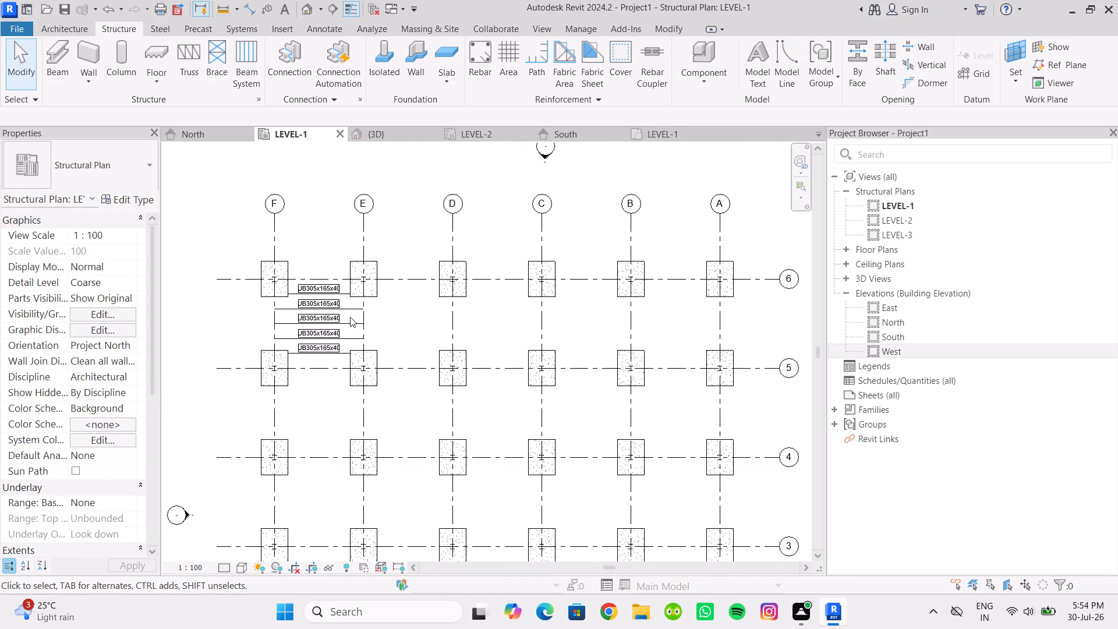
{"action": "left_click", "coordinate": [295, 274]}
{"action": "middle_click_drag", "start_coordinate": [309, 242], "coordinate": [356, 189]}
{"action": "scroll", "coordinate": [353, 199], "scroll_direction": "down", "scroll_amount": 2}
{"action": "middle_click_drag", "start_coordinate": [353, 199], "coordinate": [356, 232]}
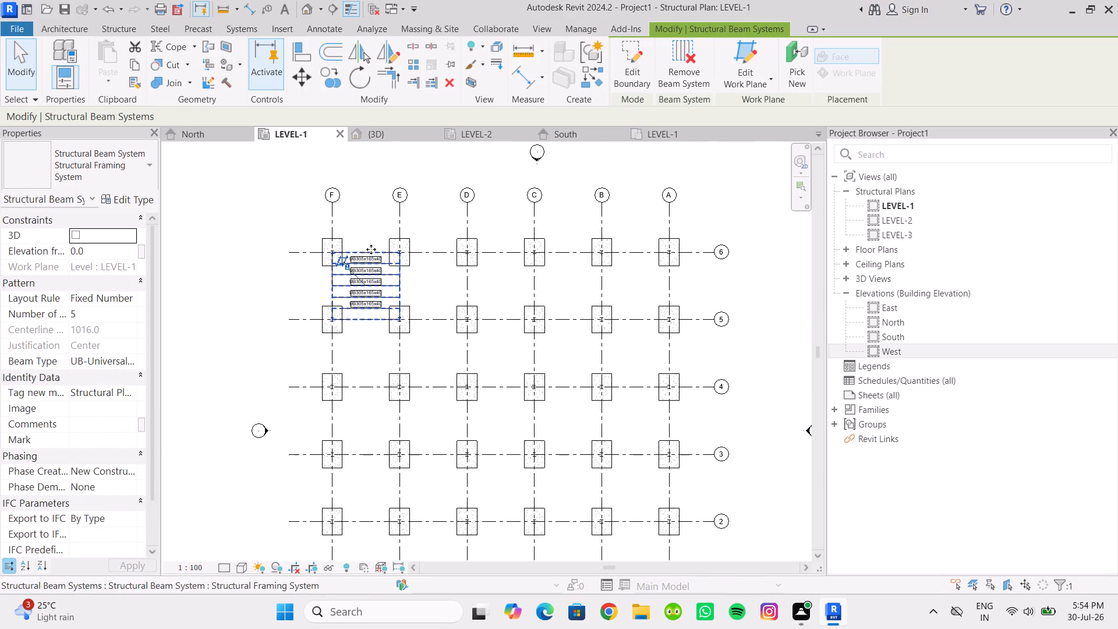
{"action": "left_click", "coordinate": [329, 77]}
{"action": "left_click", "coordinate": [310, 250]}
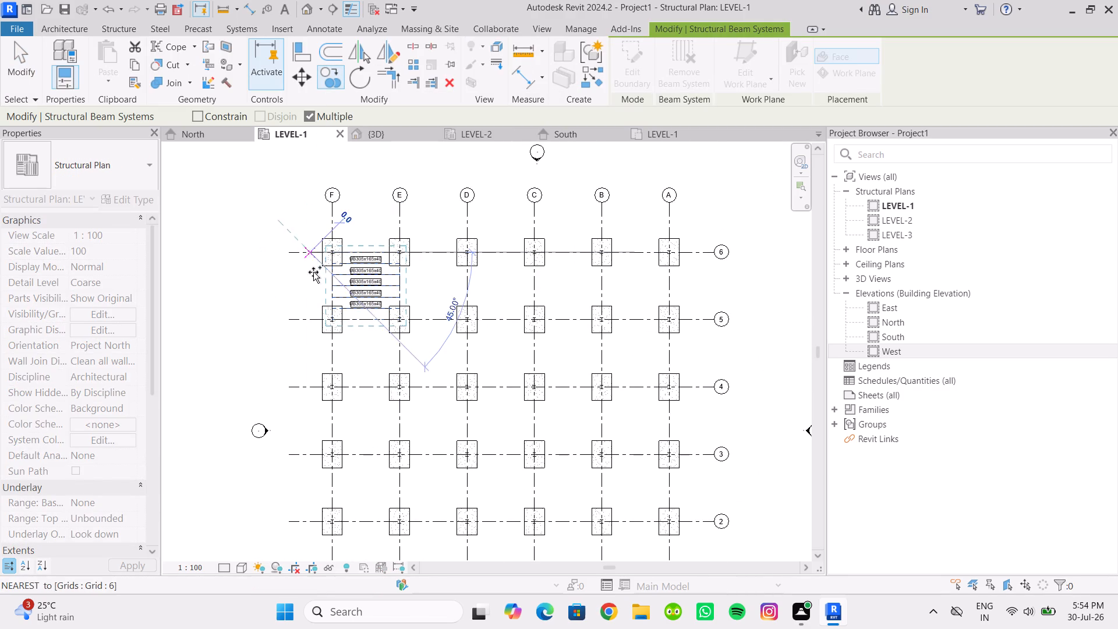
{"action": "left_click", "coordinate": [313, 319]}
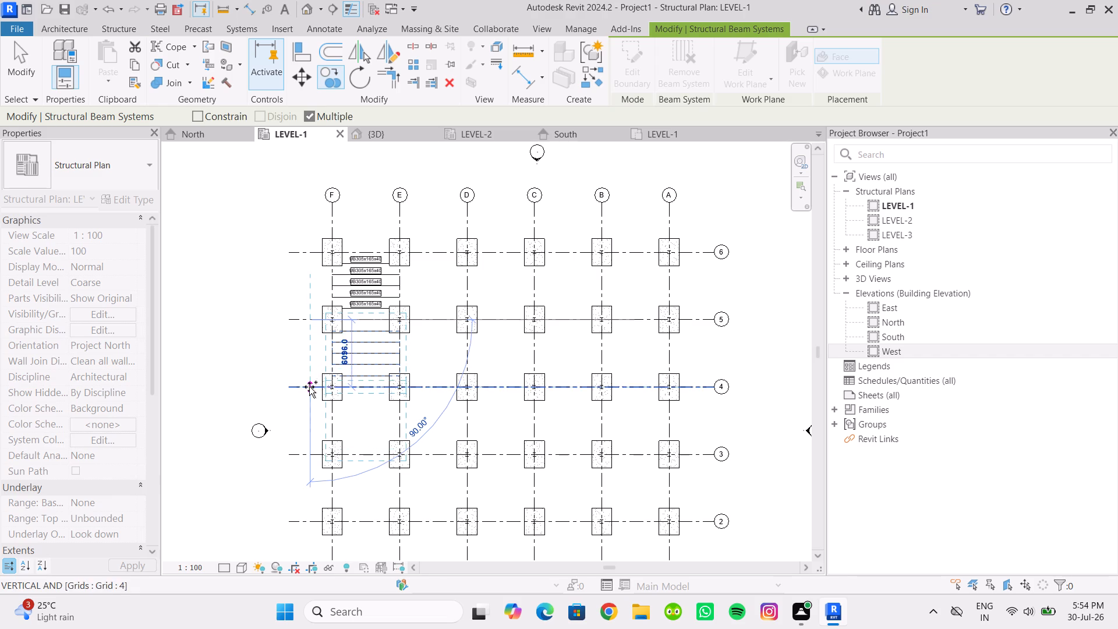
{"action": "left_click", "coordinate": [309, 387]}
{"action": "left_click", "coordinate": [310, 459]}
{"action": "middle_click_drag", "start_coordinate": [311, 447], "coordinate": [305, 303]}
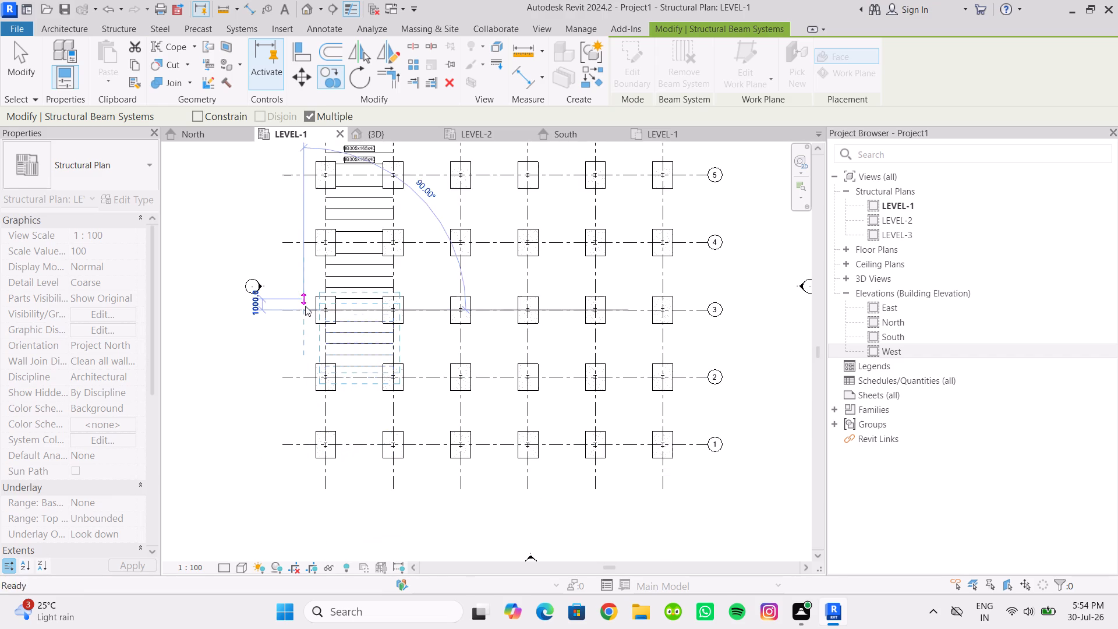
{"action": "left_click", "coordinate": [309, 383]}
{"action": "scroll", "coordinate": [310, 337], "scroll_direction": "down", "scroll_amount": 2}
{"action": "middle_click_drag", "start_coordinate": [310, 340], "coordinate": [323, 373]}
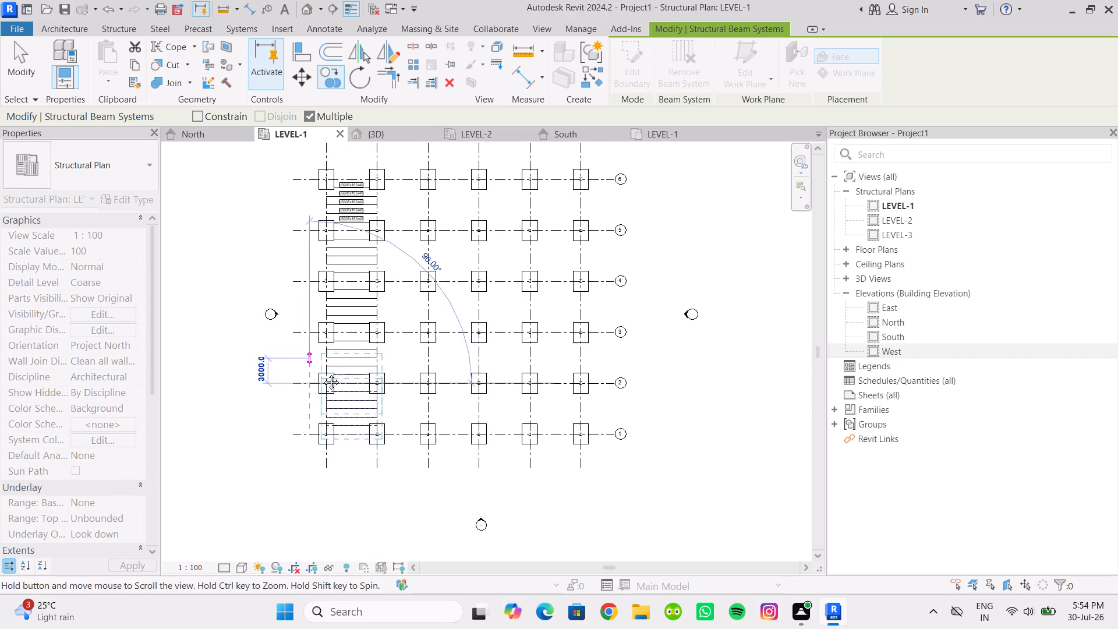
{"action": "middle_click_drag", "start_coordinate": [323, 373], "coordinate": [323, 376]}
{"action": "key", "text": "Escape"}
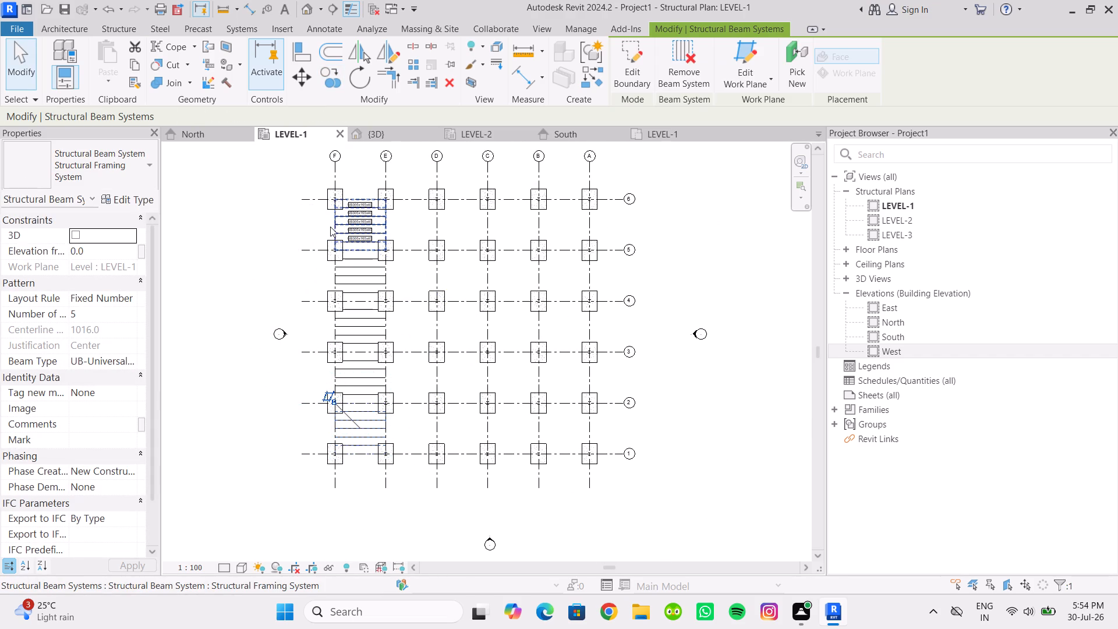
Copy all five beam systems between grids E and F into the C–D and A–B bays on the LEVEL-1 plan.
{"action": "left_click", "coordinate": [330, 227]}
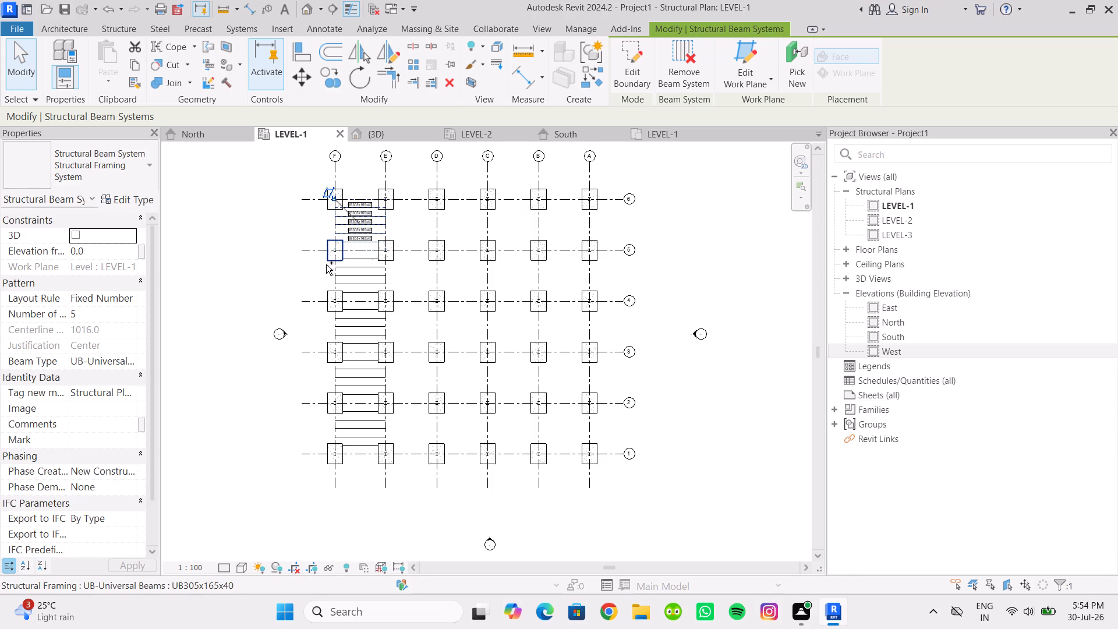
{"action": "left_click", "coordinate": [332, 270], "text": "ctrl"}
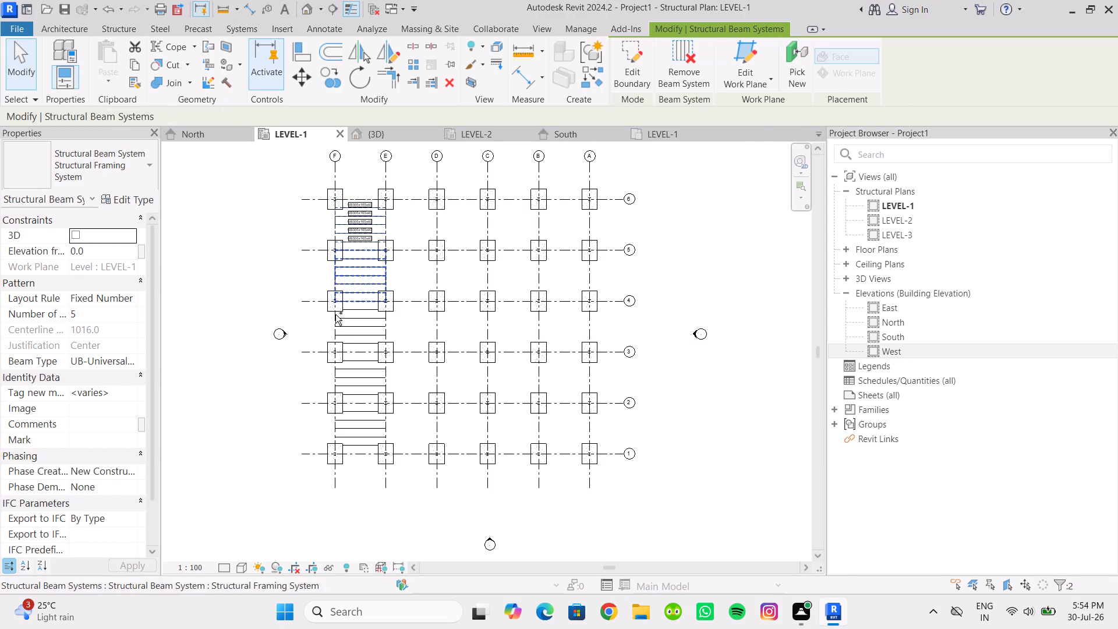
{"action": "left_click", "coordinate": [334, 328], "text": "ctrl"}
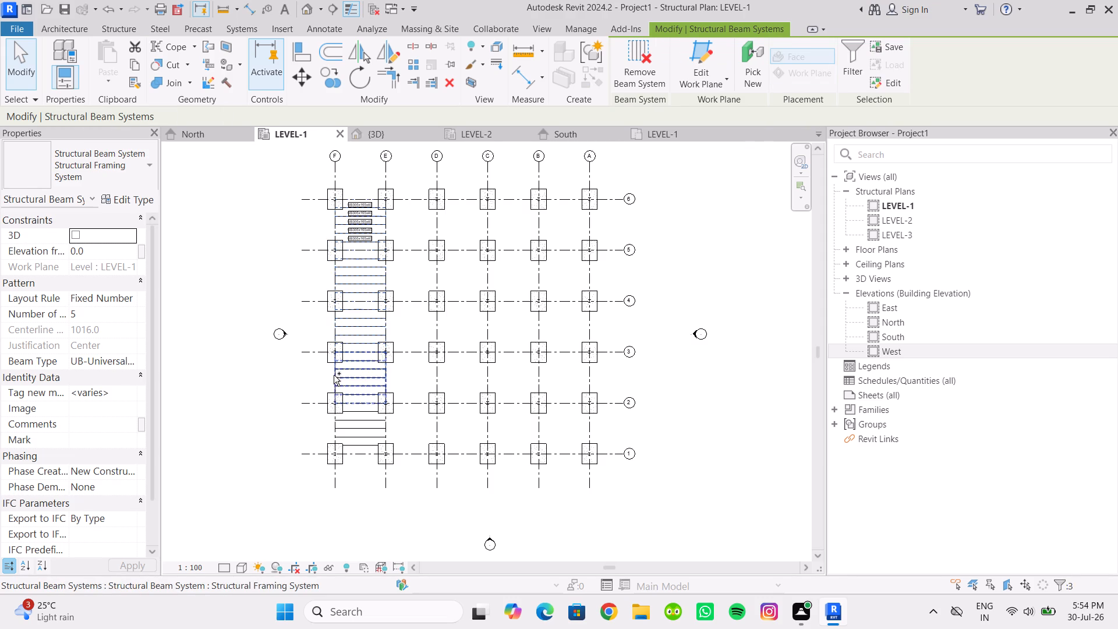
{"action": "left_click", "coordinate": [336, 372], "text": "ctrl"}
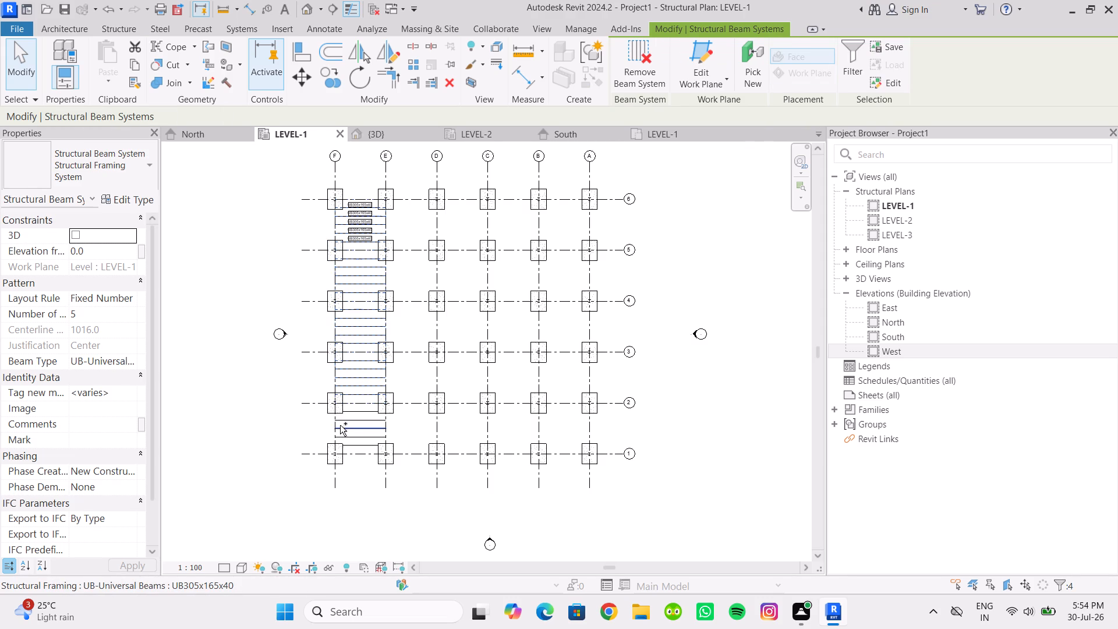
{"action": "left_click", "coordinate": [334, 422], "text": "ctrl"}
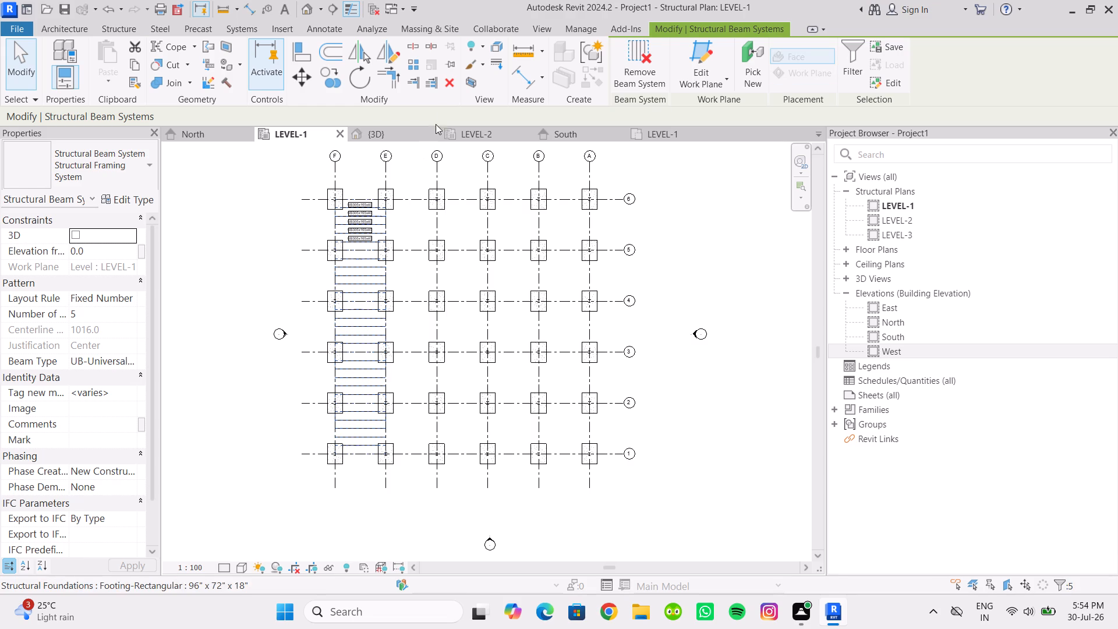
{"action": "left_click", "coordinate": [331, 77]}
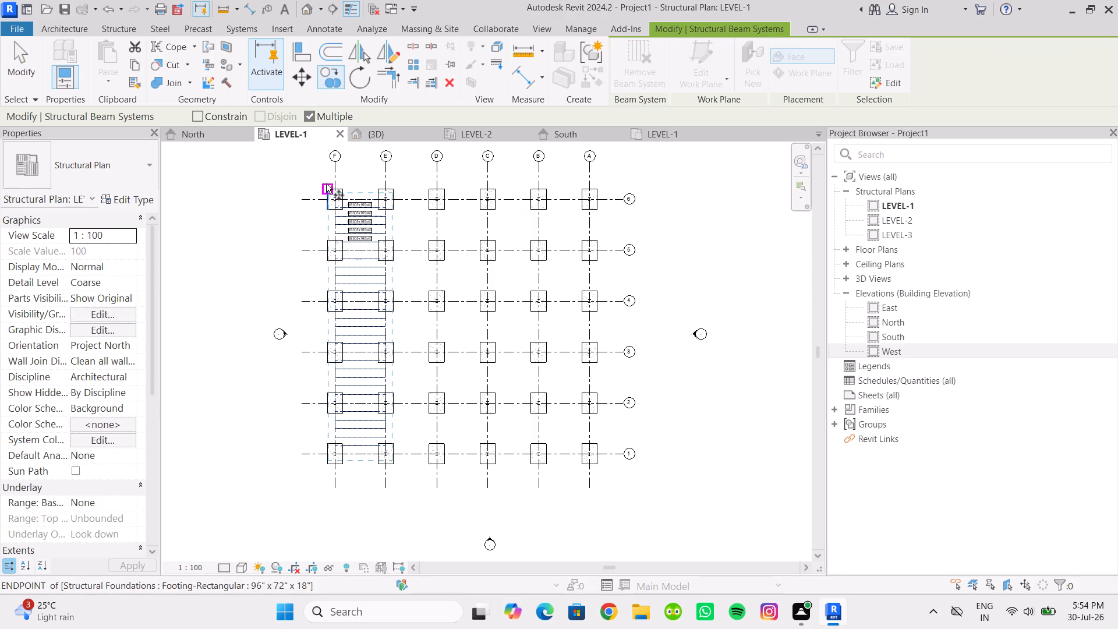
{"action": "left_click", "coordinate": [336, 172]}
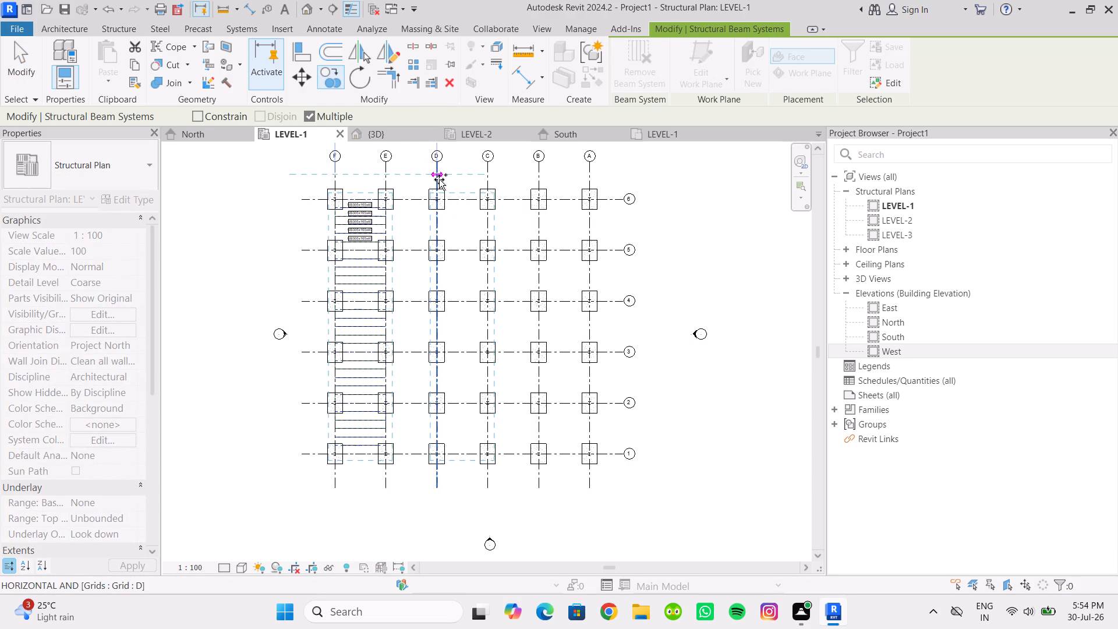
{"action": "left_click", "coordinate": [439, 179]}
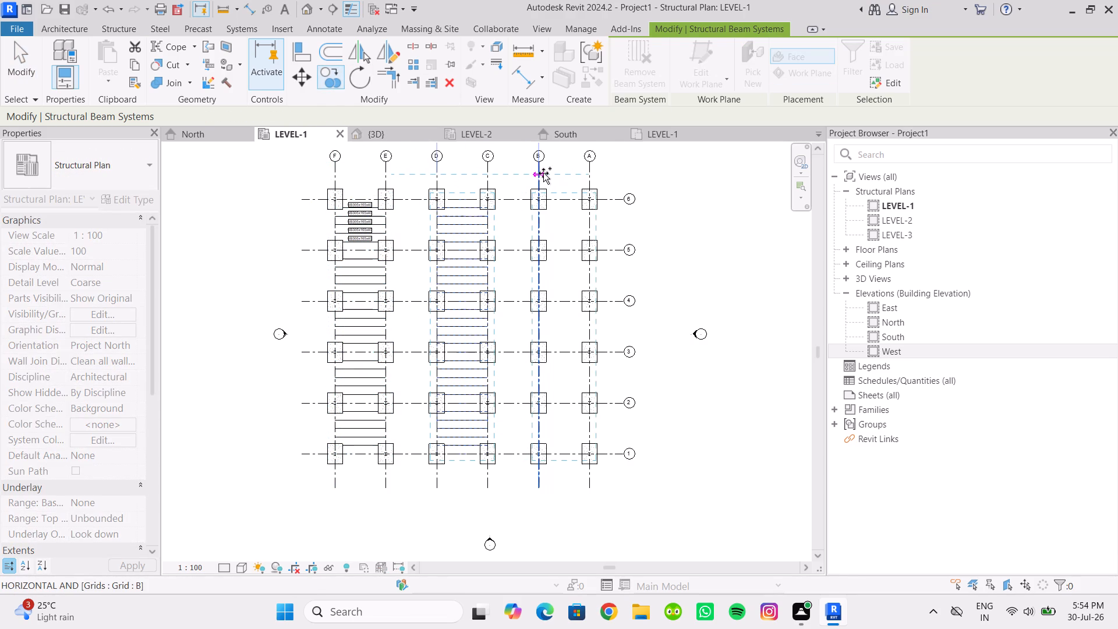
{"action": "left_click", "coordinate": [543, 173]}
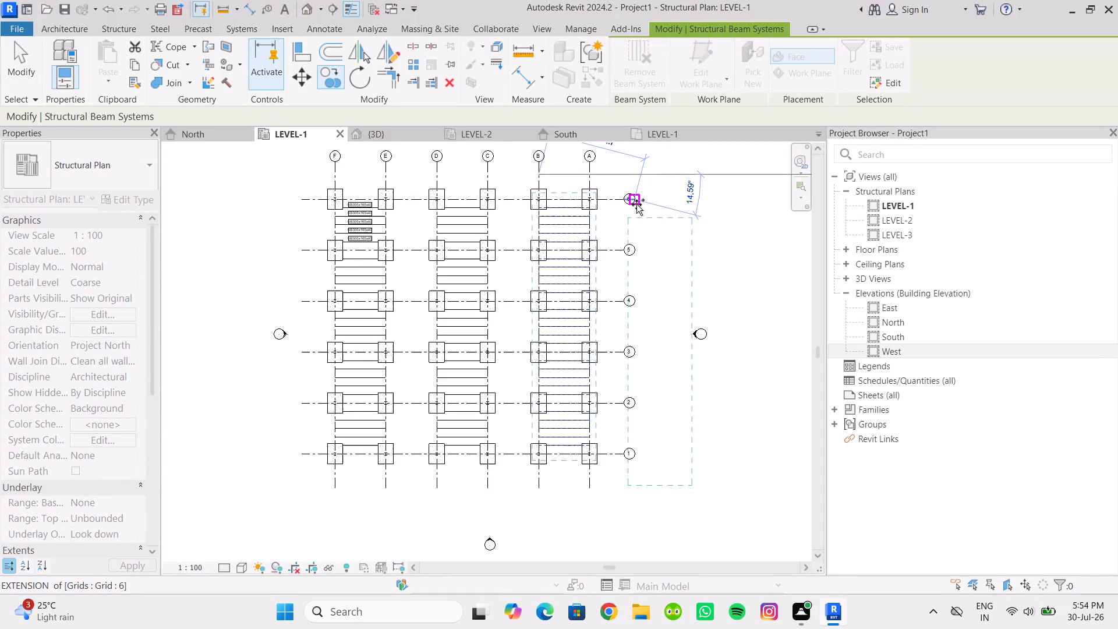
{"action": "key", "text": "Escape"}
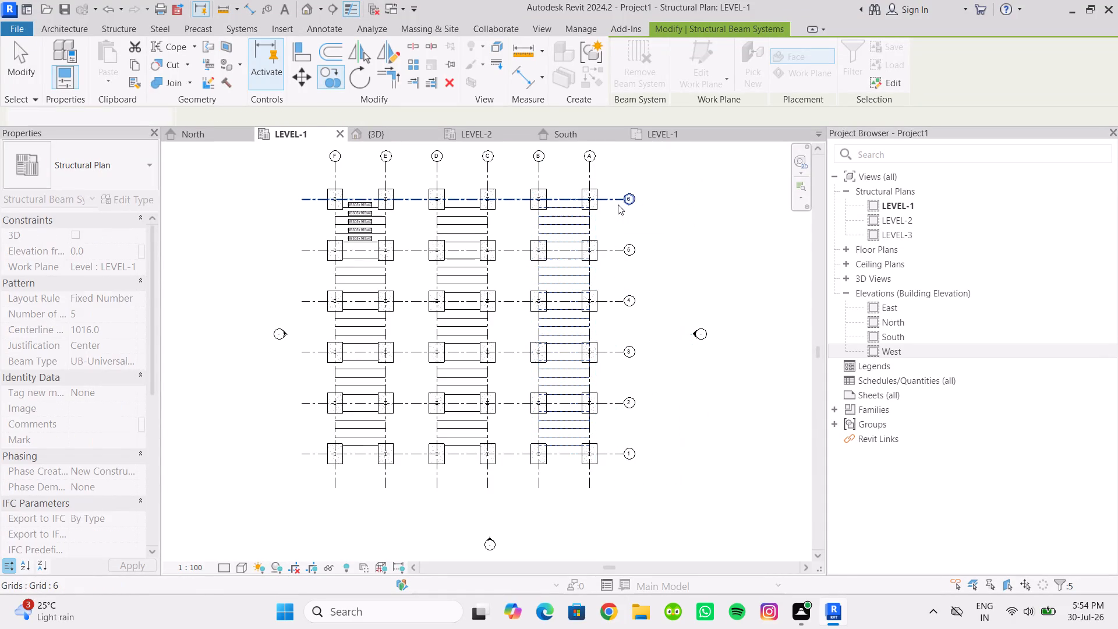
{"action": "key", "text": "Escape"}
Start a new beam system on LEVEL-1 and sketch its rectangular boundary, 6096 mm wide, from grid intersection E-6 to D-5.
{"action": "scroll", "coordinate": [410, 259], "scroll_direction": "up", "scroll_amount": 2}
{"action": "middle_click_drag", "start_coordinate": [413, 268], "coordinate": [423, 317]}
{"action": "scroll", "coordinate": [412, 317], "scroll_direction": "up", "scroll_amount": 1}
{"action": "middle_click_drag", "start_coordinate": [415, 318], "coordinate": [415, 350]}
{"action": "scroll", "coordinate": [413, 347], "scroll_direction": "up", "scroll_amount": 2}
{"action": "key", "text": "Escape"}
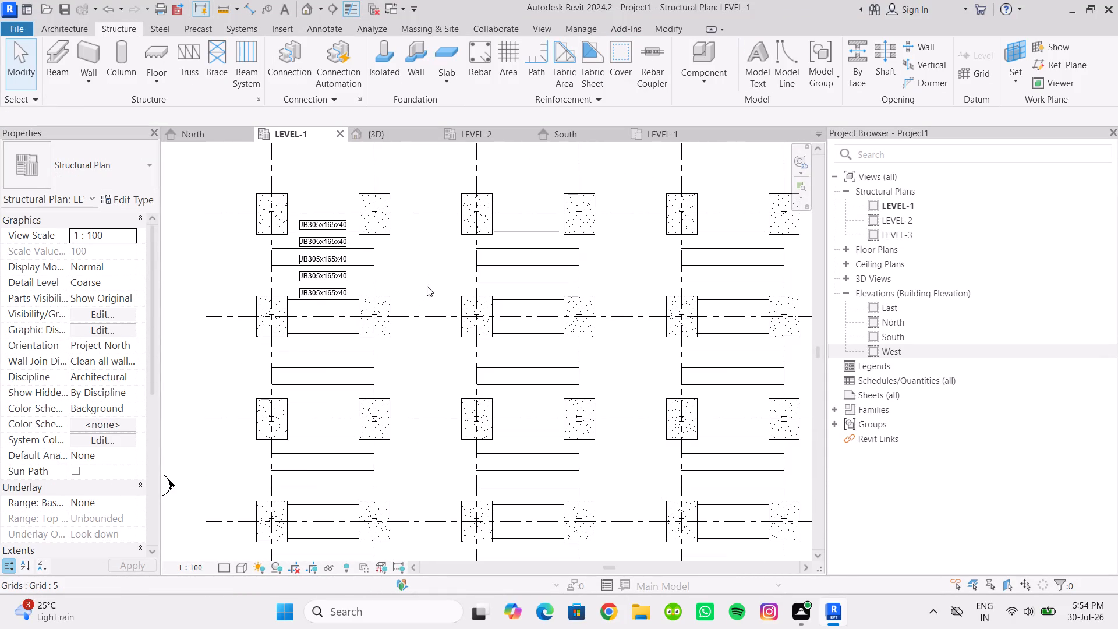
{"action": "middle_click_drag", "start_coordinate": [429, 285], "coordinate": [425, 319]}
{"action": "scroll", "coordinate": [425, 301], "scroll_direction": "up", "scroll_amount": 1}
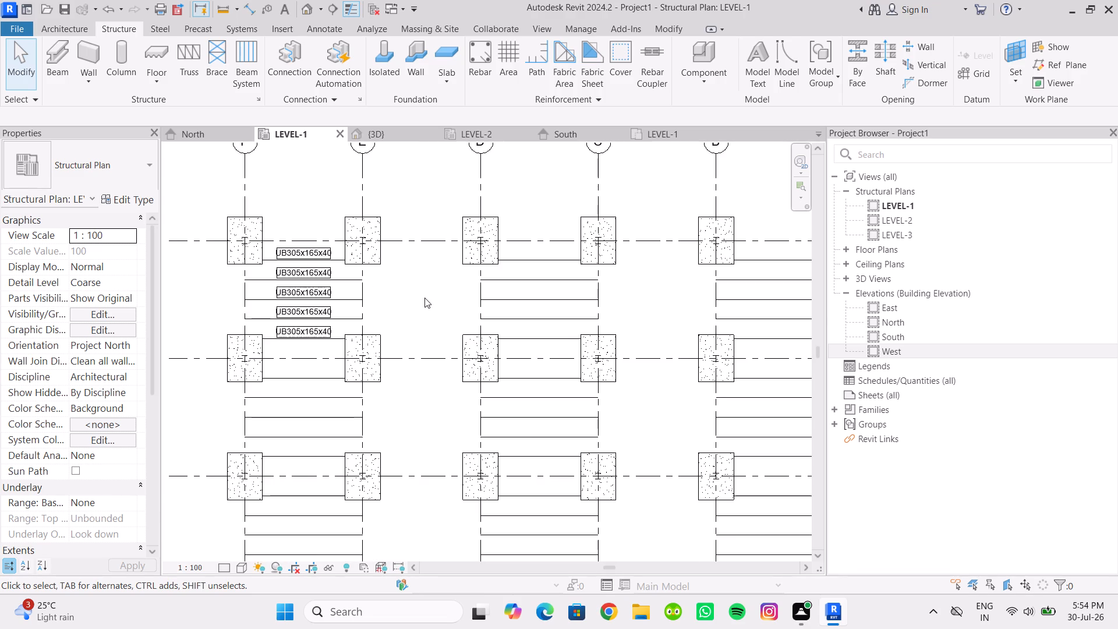
{"action": "scroll", "coordinate": [420, 299], "scroll_direction": "up", "scroll_amount": 2}
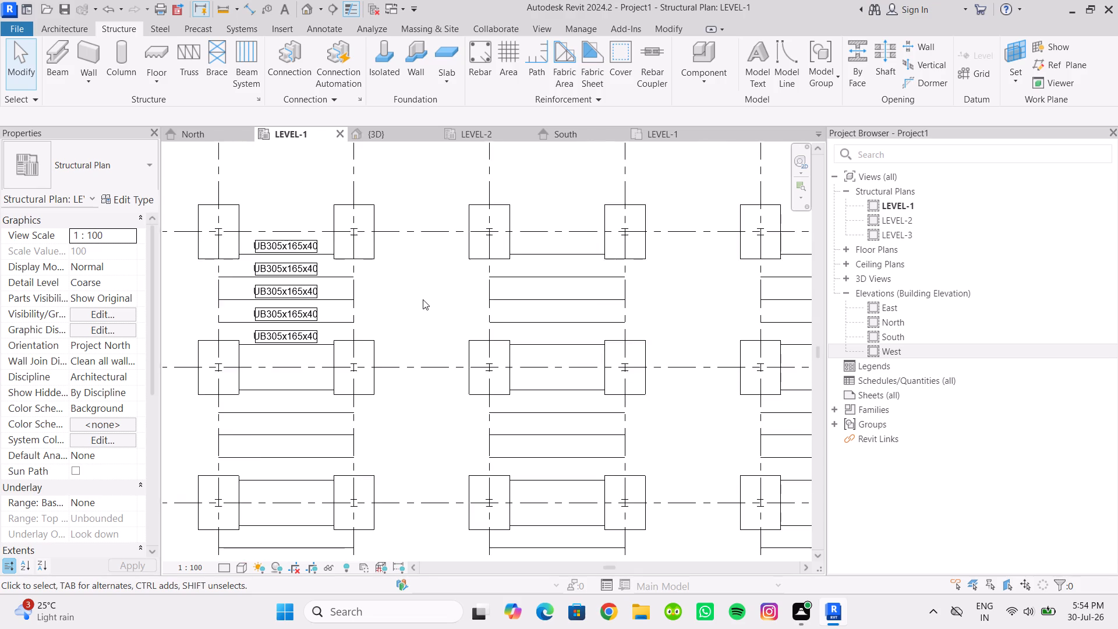
{"action": "middle_click_drag", "start_coordinate": [398, 309], "coordinate": [394, 318]}
{"action": "scroll", "coordinate": [395, 318], "scroll_direction": "up", "scroll_amount": 1}
{"action": "middle_click_drag", "start_coordinate": [390, 316], "coordinate": [372, 290]}
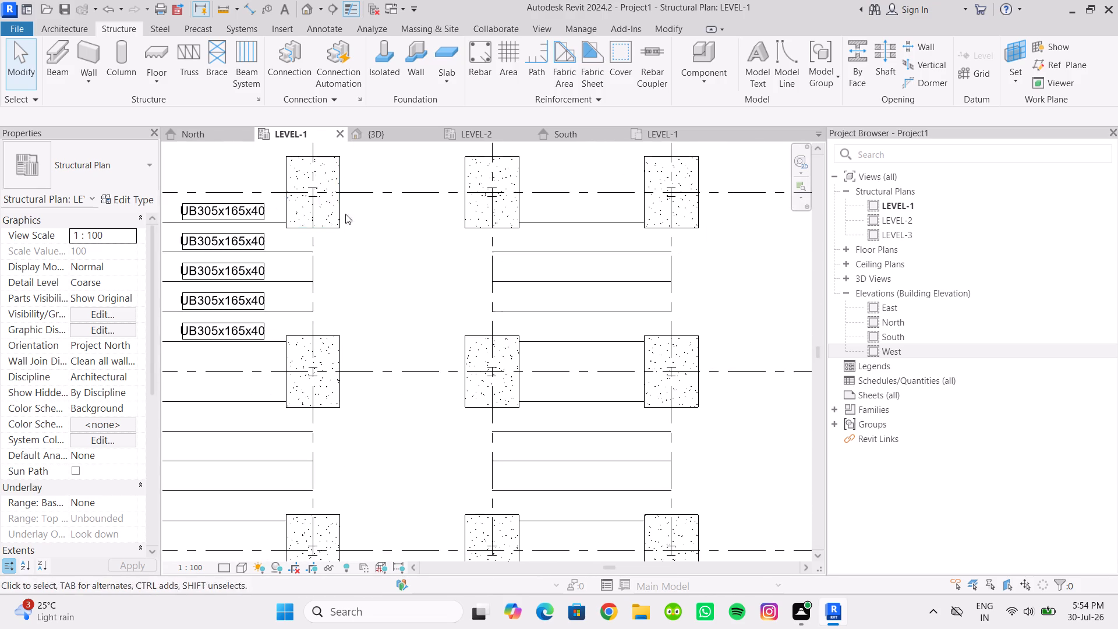
{"action": "left_click", "coordinate": [245, 65]}
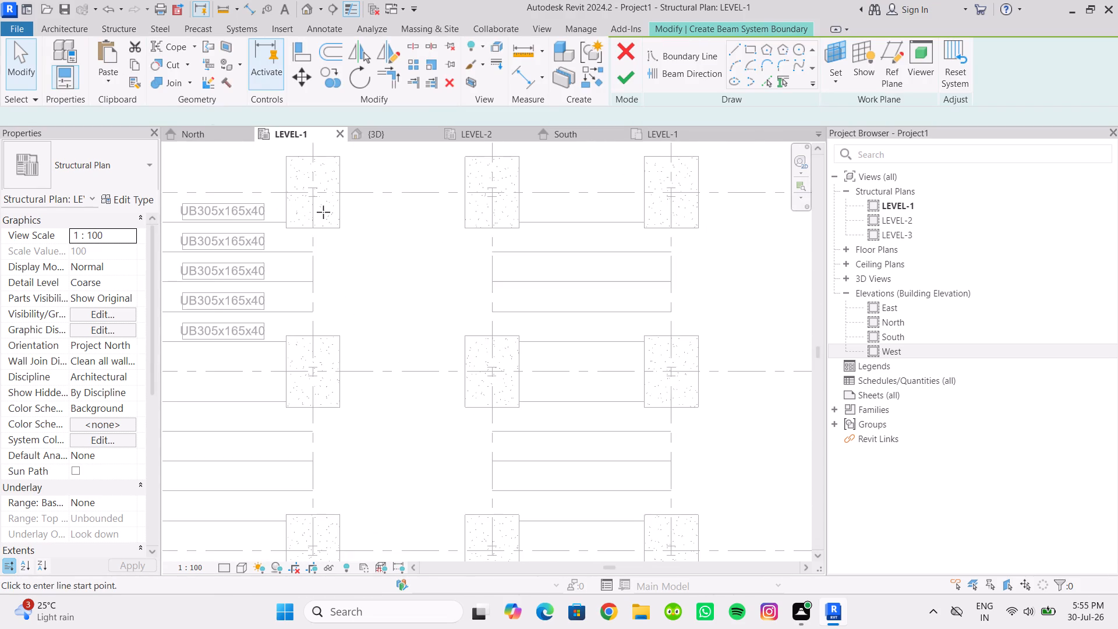
{"action": "scroll", "coordinate": [323, 212], "scroll_direction": "up", "scroll_amount": 2}
{"action": "left_click", "coordinate": [749, 48]}
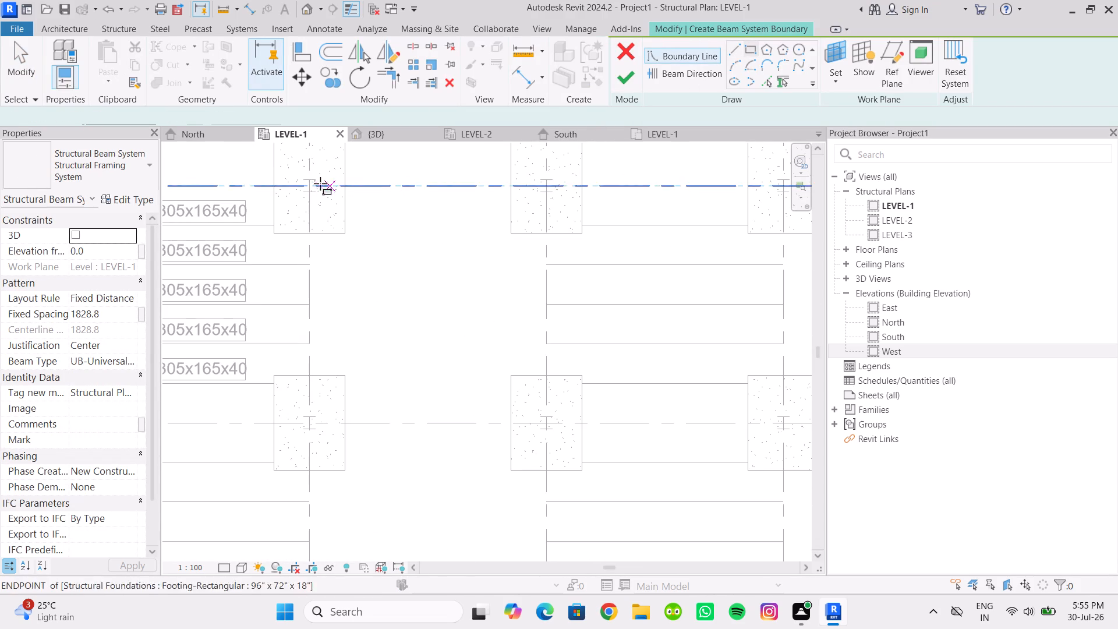
{"action": "left_click", "coordinate": [312, 185]}
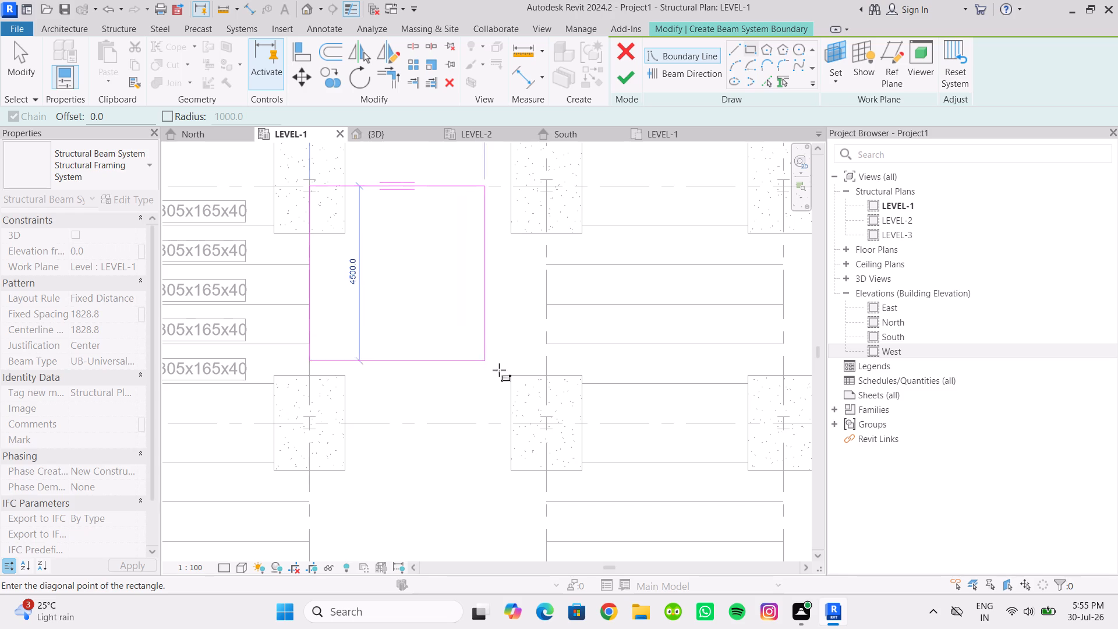
{"action": "left_click", "coordinate": [546, 420]}
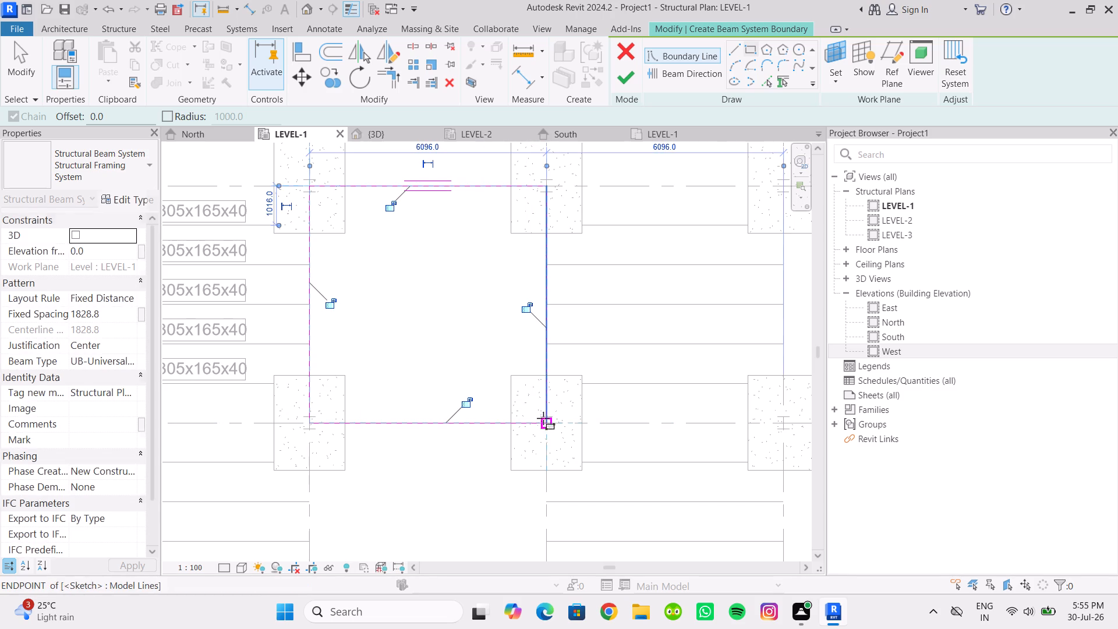
Set the beam direction parallel to the boundary edge on grid D, trying the grid 6 edge too, and finish the beam system.
{"action": "left_click", "coordinate": [675, 80]}
{"action": "left_click", "coordinate": [549, 303]}
{"action": "scroll", "coordinate": [425, 285], "scroll_direction": "down", "scroll_amount": 4}
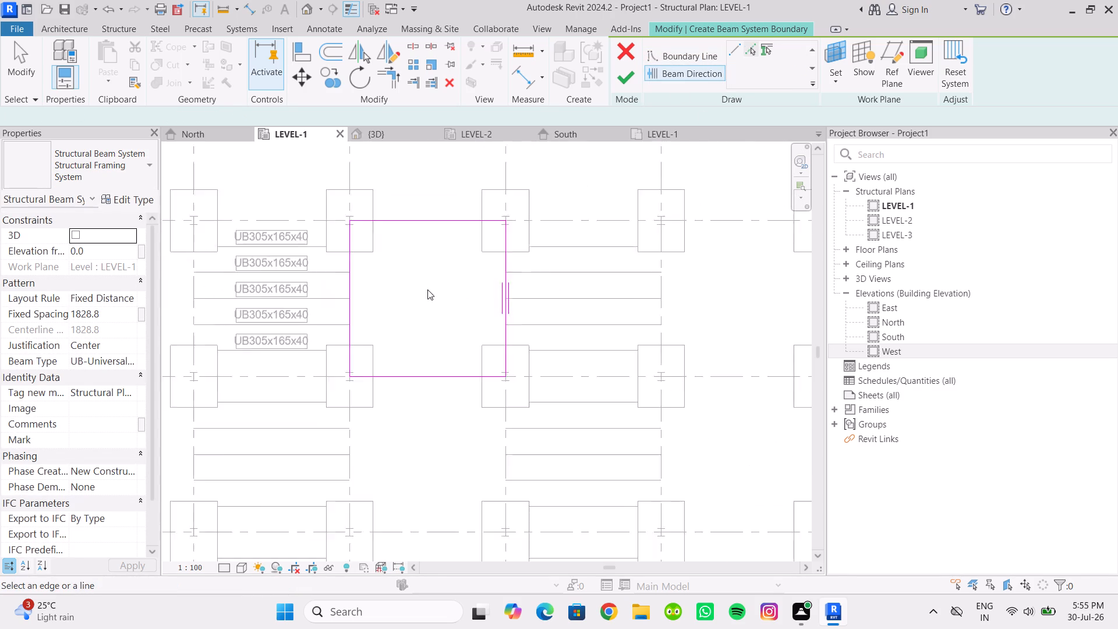
{"action": "left_click", "coordinate": [427, 231]}
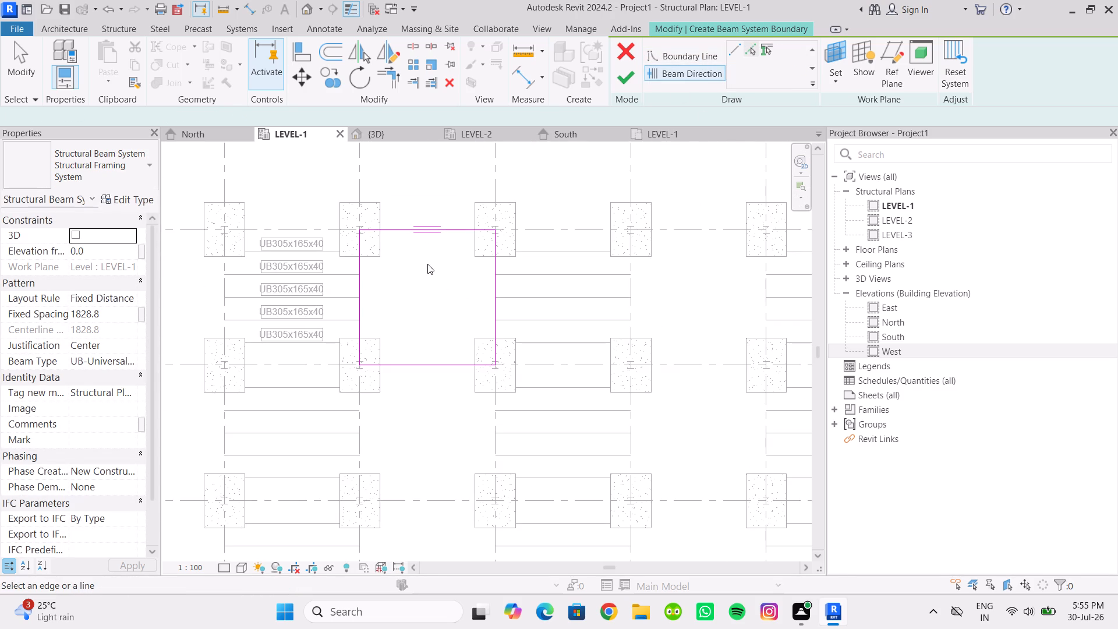
{"action": "left_click", "coordinate": [494, 282]}
{"action": "scroll", "coordinate": [444, 318], "scroll_direction": "down", "scroll_amount": 1}
{"action": "middle_click_drag", "start_coordinate": [444, 319], "coordinate": [451, 336]}
{"action": "scroll", "coordinate": [450, 329], "scroll_direction": "up", "scroll_amount": 1}
{"action": "middle_click_drag", "start_coordinate": [443, 326], "coordinate": [438, 312]}
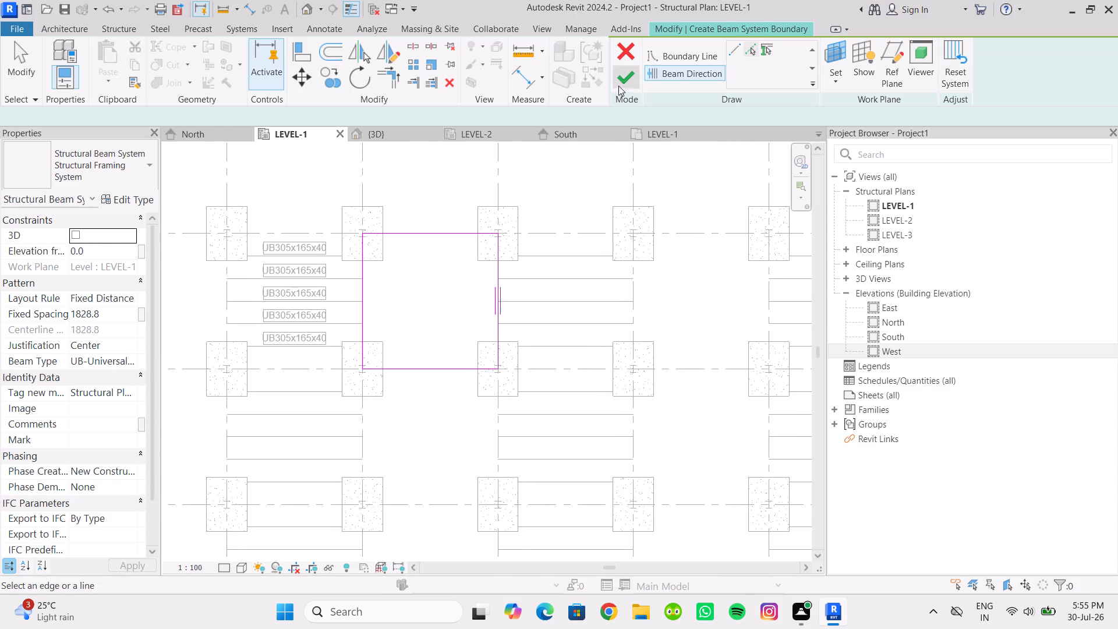
{"action": "left_click", "coordinate": [618, 84]}
Set the new D–E bay beam system's layout rule to Fixed Number with 5 beams.
{"action": "left_click", "coordinate": [431, 351]}
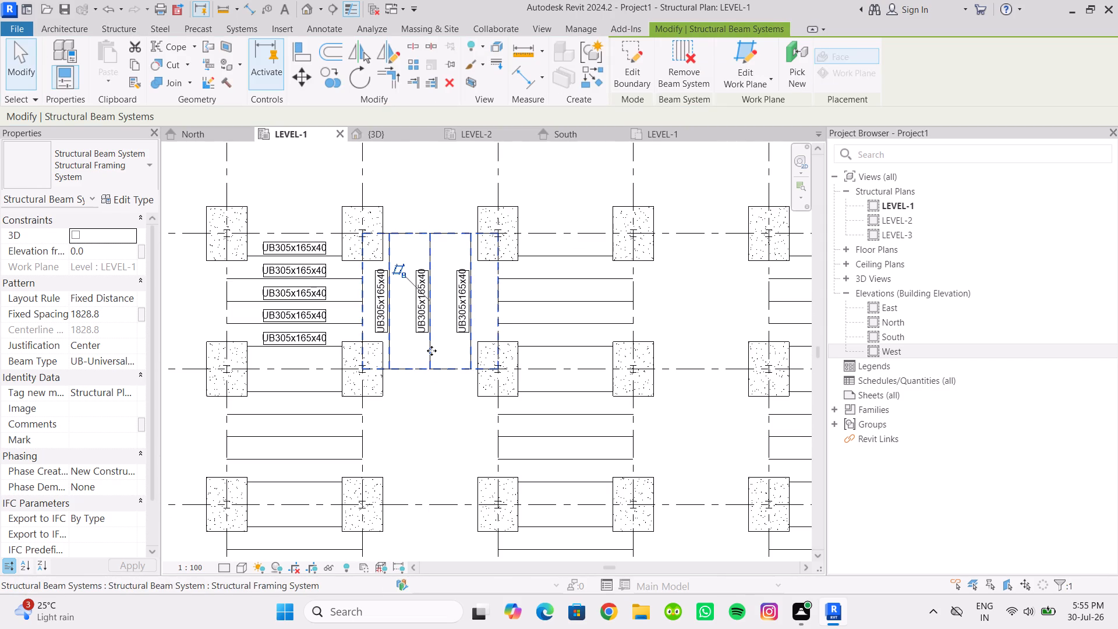
{"action": "left_click", "coordinate": [137, 299]}
{"action": "left_click", "coordinate": [129, 297]}
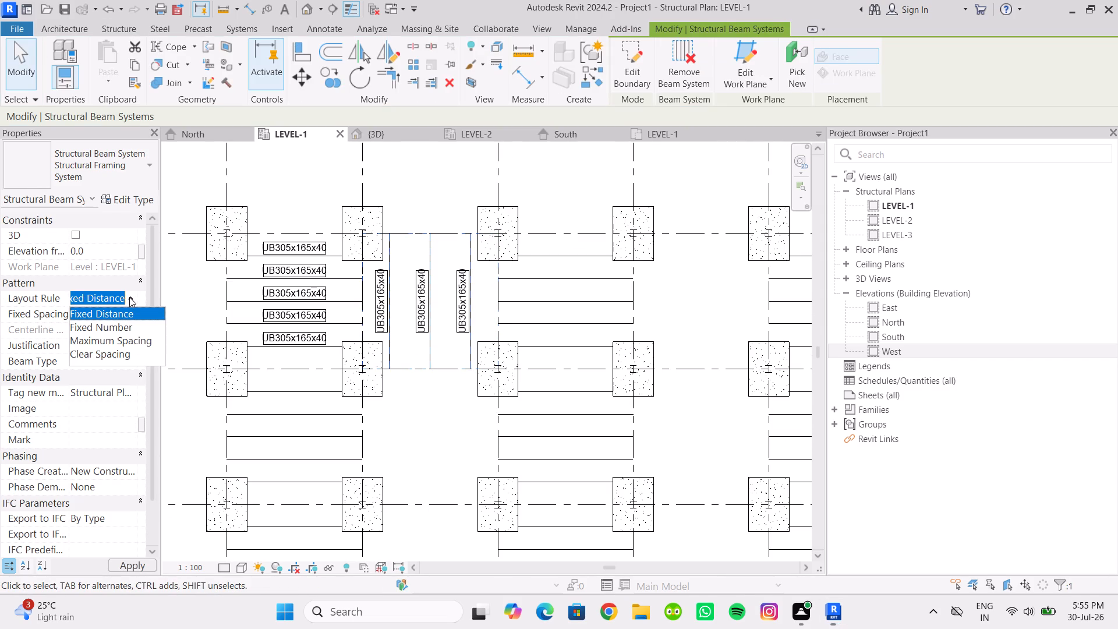
{"action": "left_click", "coordinate": [117, 327]}
{"action": "left_click", "coordinate": [104, 314]}
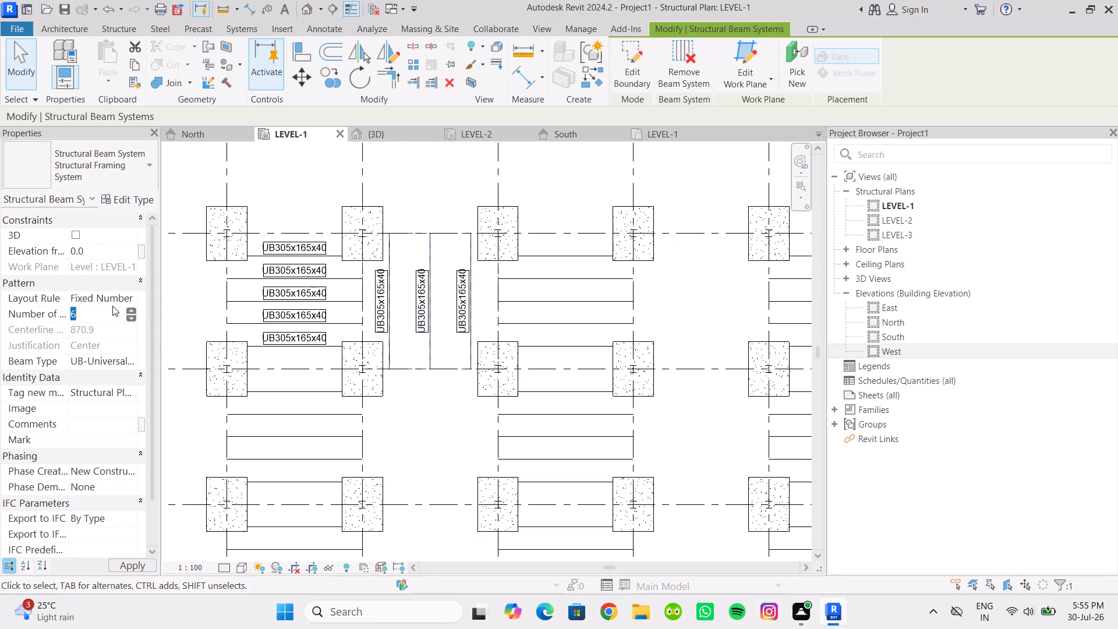
{"action": "key", "text": "5"}
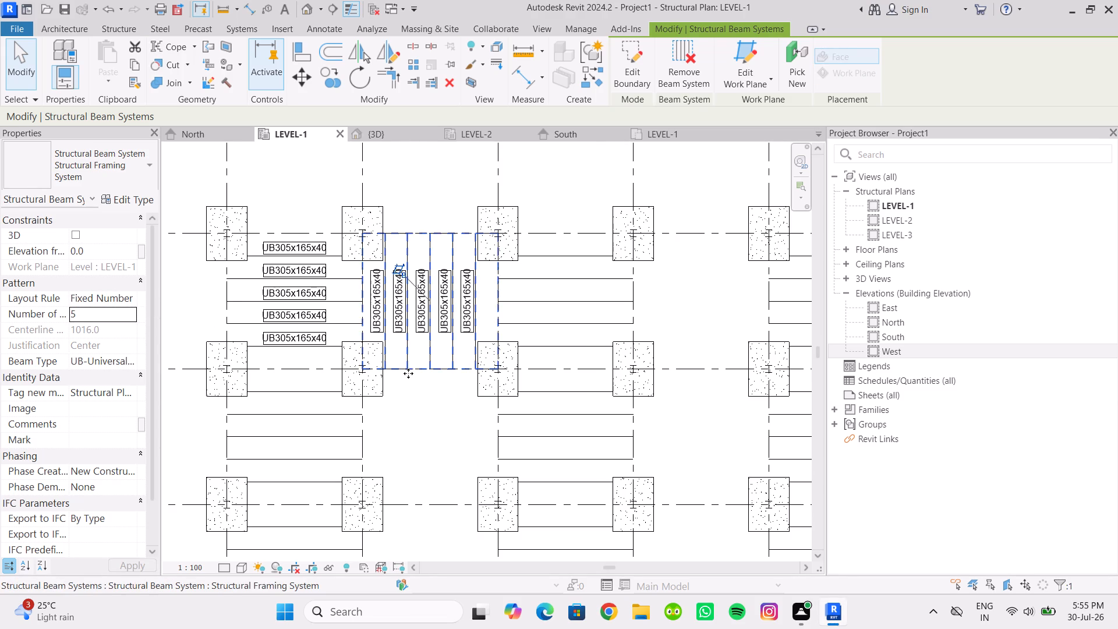
Copy the D–E beam system from bay 5–6 into bays 4–5, 3–4, 2–3 and 1–2 using Multiple.
{"action": "scroll", "coordinate": [415, 384], "scroll_direction": "down", "scroll_amount": 1}
{"action": "left_click", "coordinate": [422, 372]}
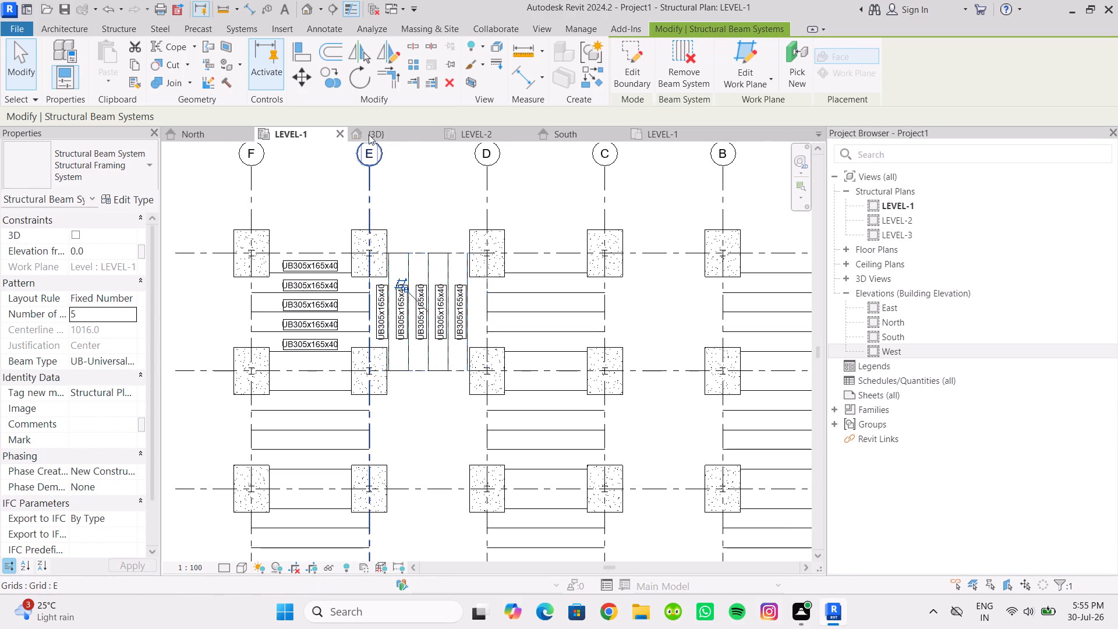
{"action": "left_click", "coordinate": [326, 75]}
{"action": "middle_click_drag", "start_coordinate": [332, 203], "coordinate": [438, 175]}
{"action": "left_click", "coordinate": [309, 221]}
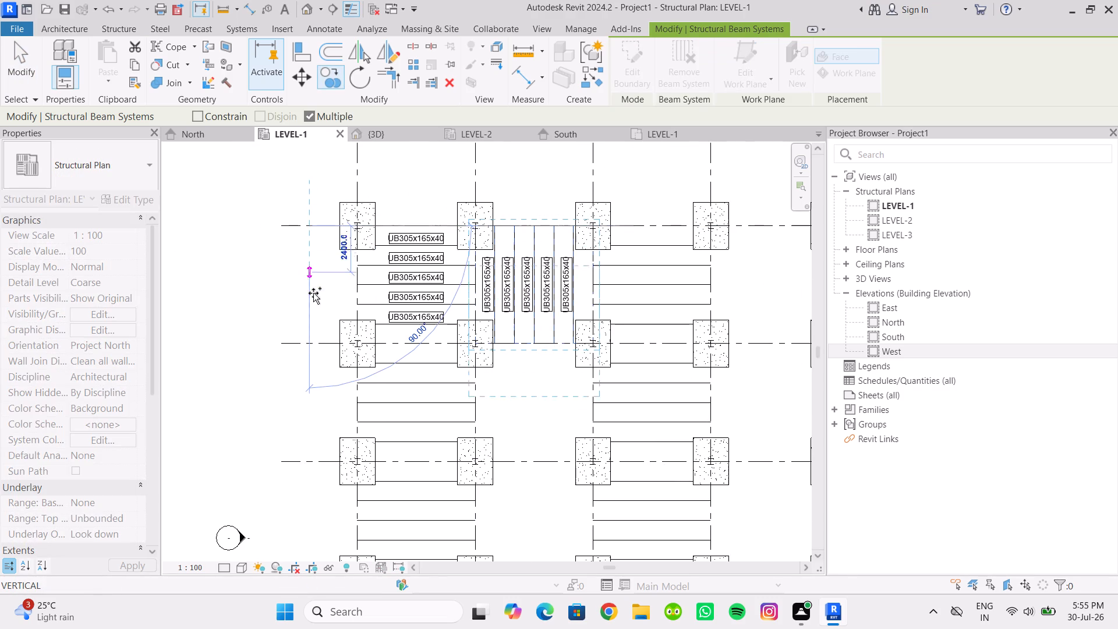
{"action": "left_click", "coordinate": [313, 348]}
{"action": "middle_click_drag", "start_coordinate": [310, 348], "coordinate": [300, 214]}
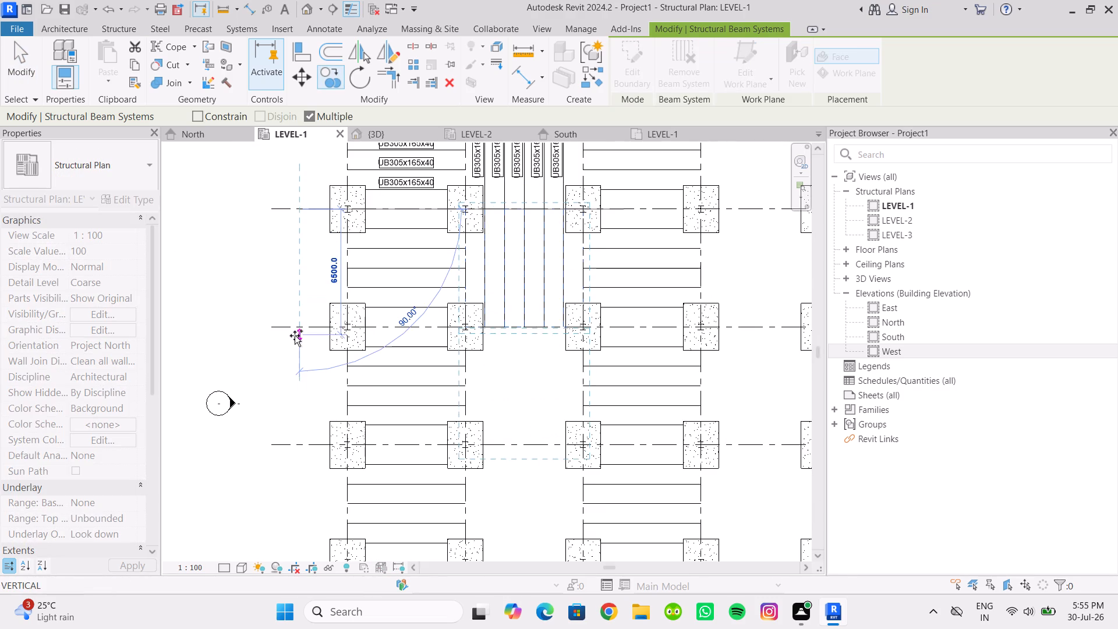
{"action": "left_click", "coordinate": [298, 326]}
{"action": "middle_click_drag", "start_coordinate": [299, 388], "coordinate": [302, 325]}
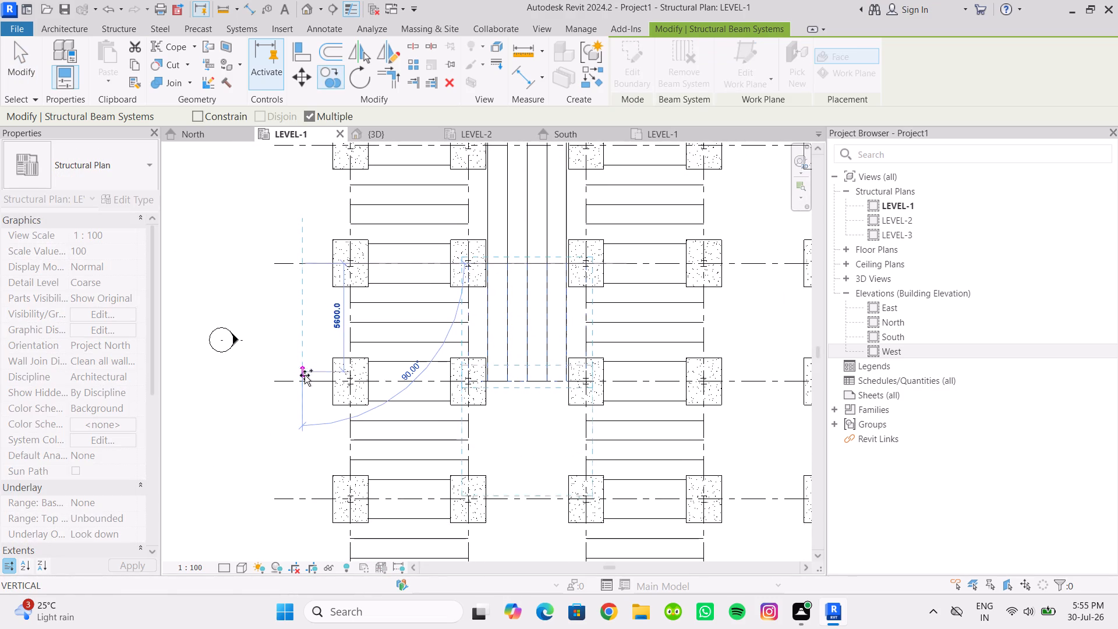
{"action": "left_click", "coordinate": [305, 384]}
{"action": "middle_click_drag", "start_coordinate": [304, 374], "coordinate": [300, 280]}
{"action": "left_click", "coordinate": [296, 410]}
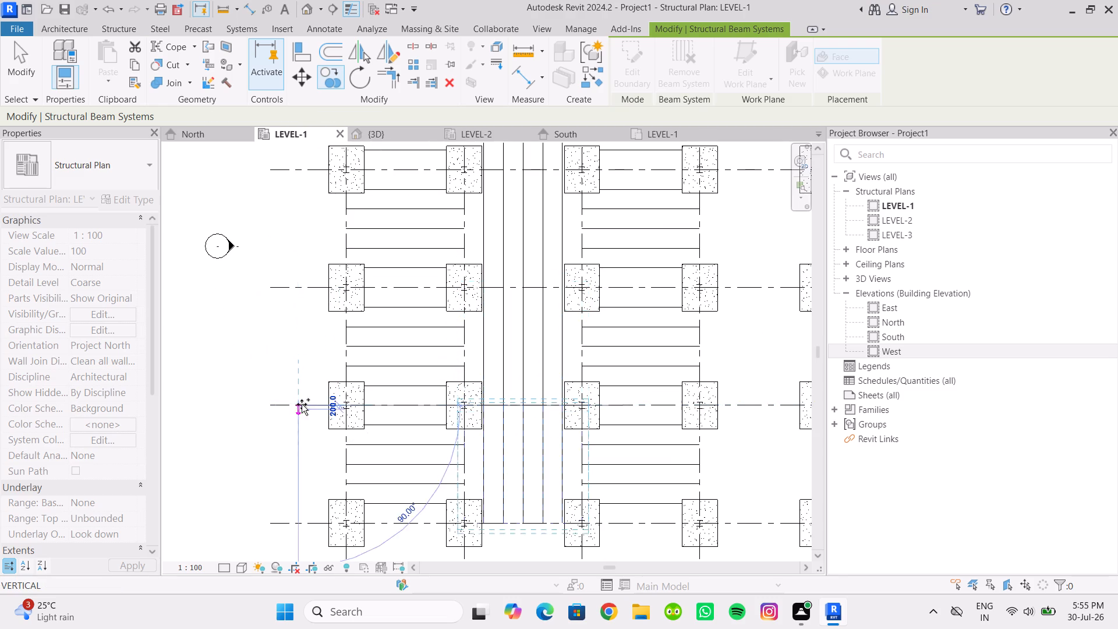
{"action": "middle_click_drag", "start_coordinate": [298, 395], "coordinate": [288, 249]}
{"action": "scroll", "coordinate": [288, 317], "scroll_direction": "down", "scroll_amount": 5}
{"action": "key", "text": "Escape"}
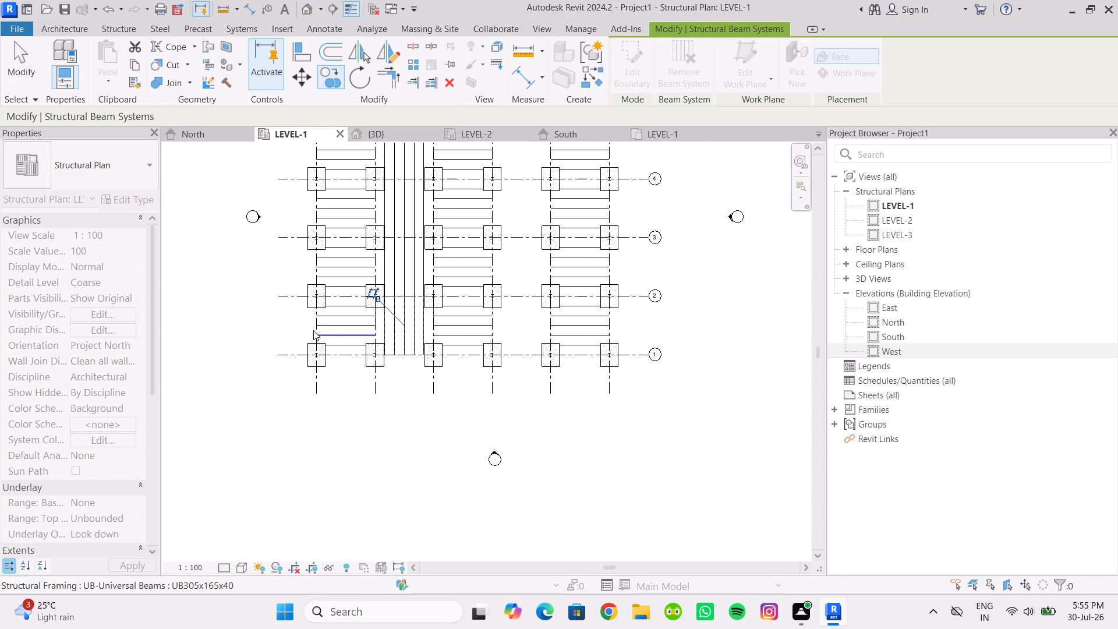
{"action": "middle_click_drag", "start_coordinate": [313, 324], "coordinate": [310, 419]}
{"action": "key", "text": "Escape"}
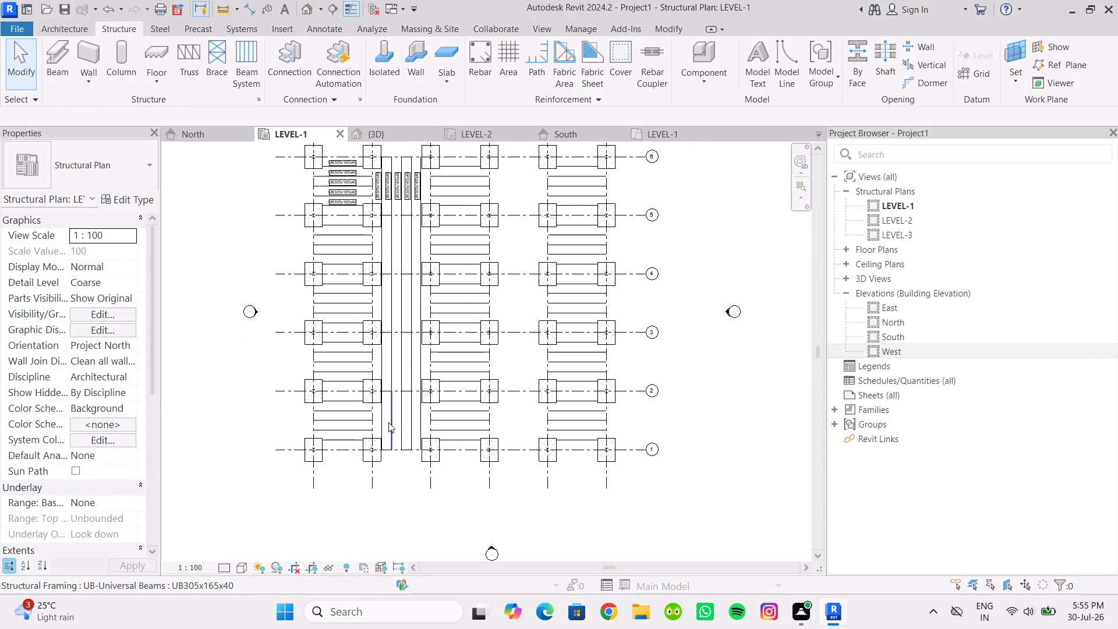
Copy all five beam systems between grids D and E 12192 mm across into the B–C bays on LEVEL-1.
{"action": "left_click", "coordinate": [397, 387]}
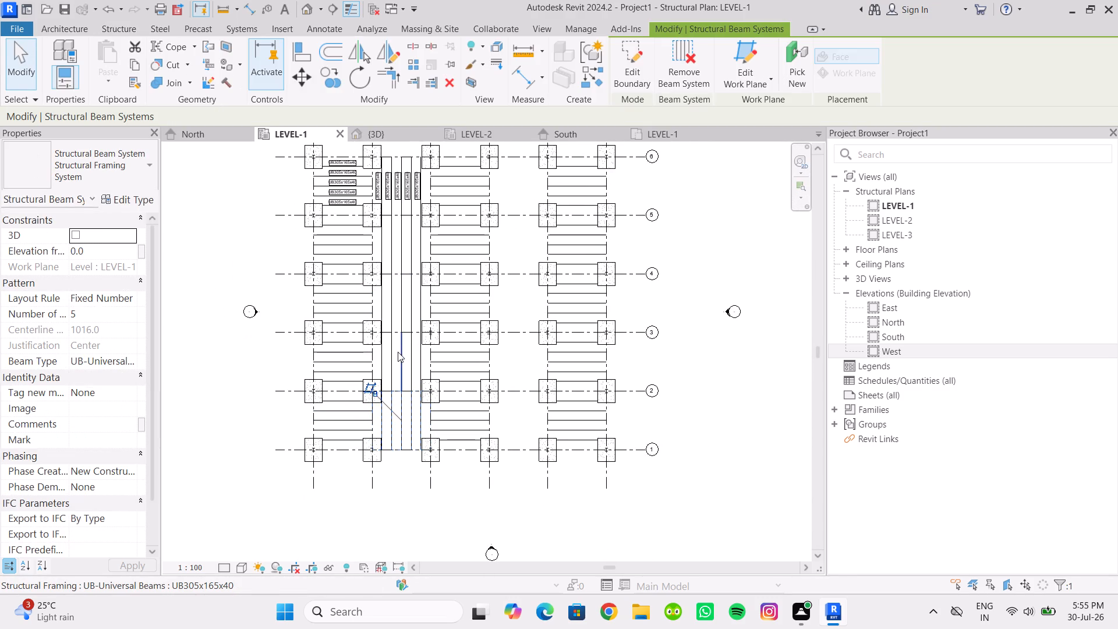
{"action": "left_click", "coordinate": [395, 333], "text": "ctrl"}
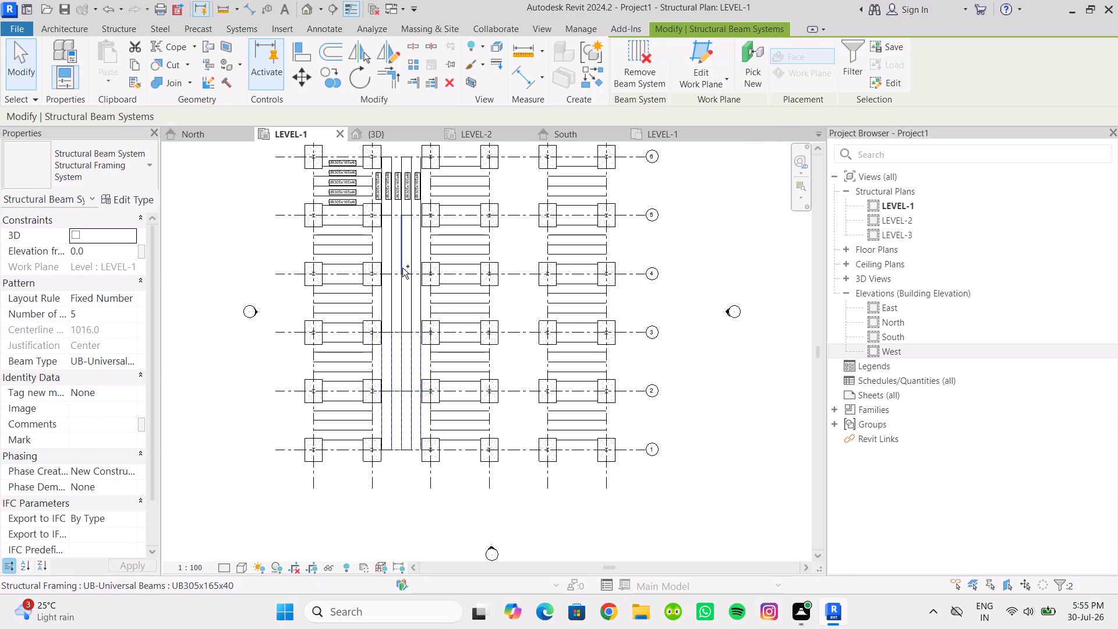
{"action": "left_click", "coordinate": [396, 273], "text": "ctrl"}
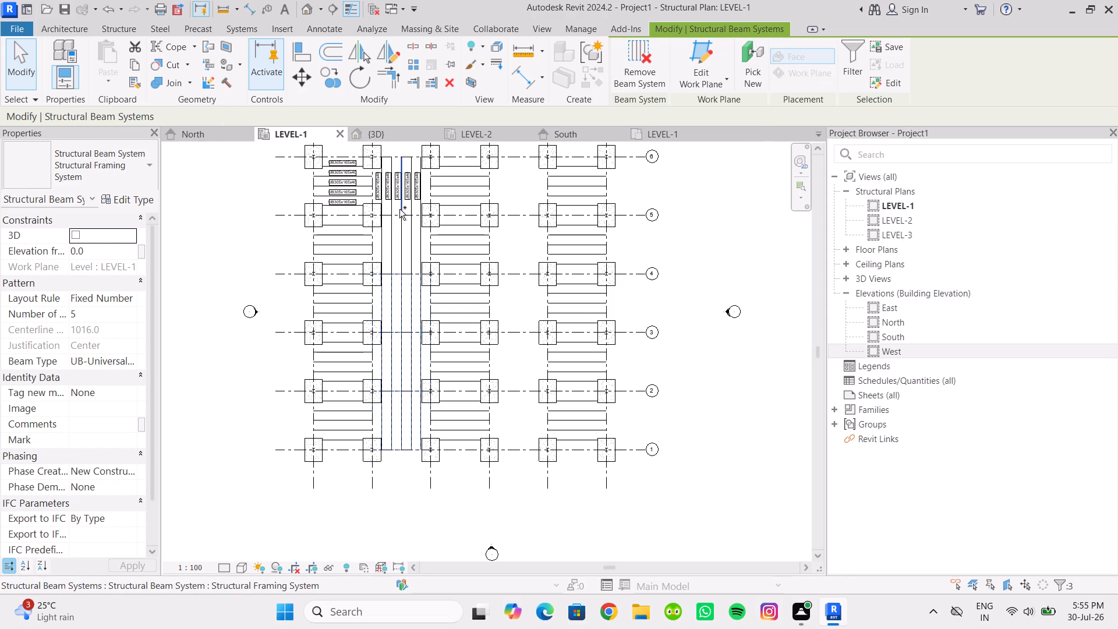
{"action": "left_click", "coordinate": [395, 212], "text": "ctrl"}
{"action": "middle_click_drag", "start_coordinate": [403, 307], "coordinate": [392, 446]}
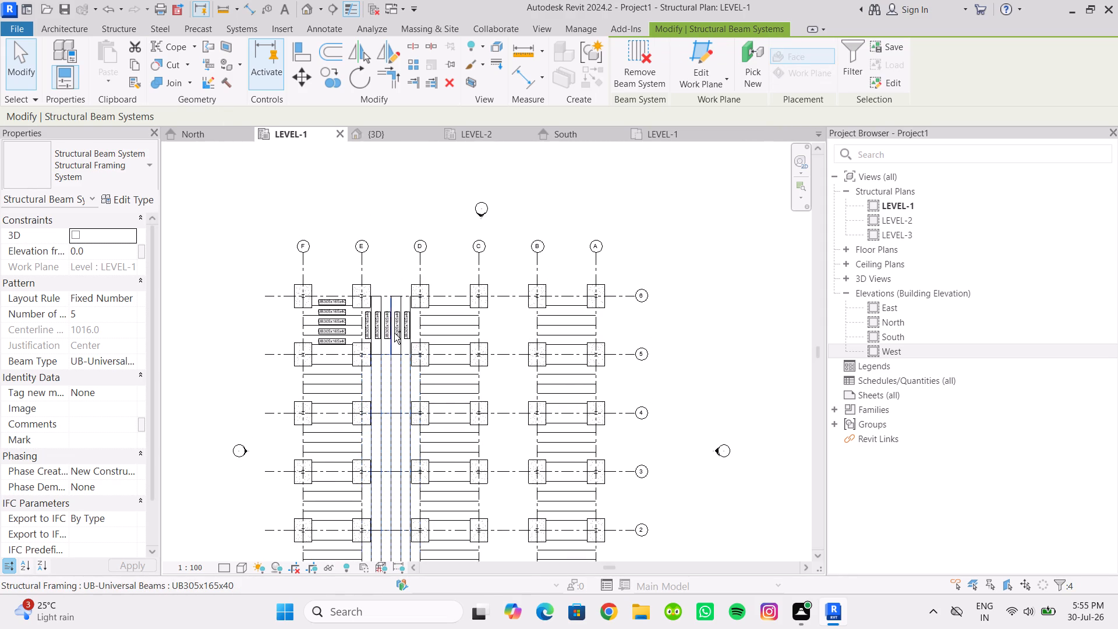
{"action": "left_click", "coordinate": [389, 293], "text": "ctrl"}
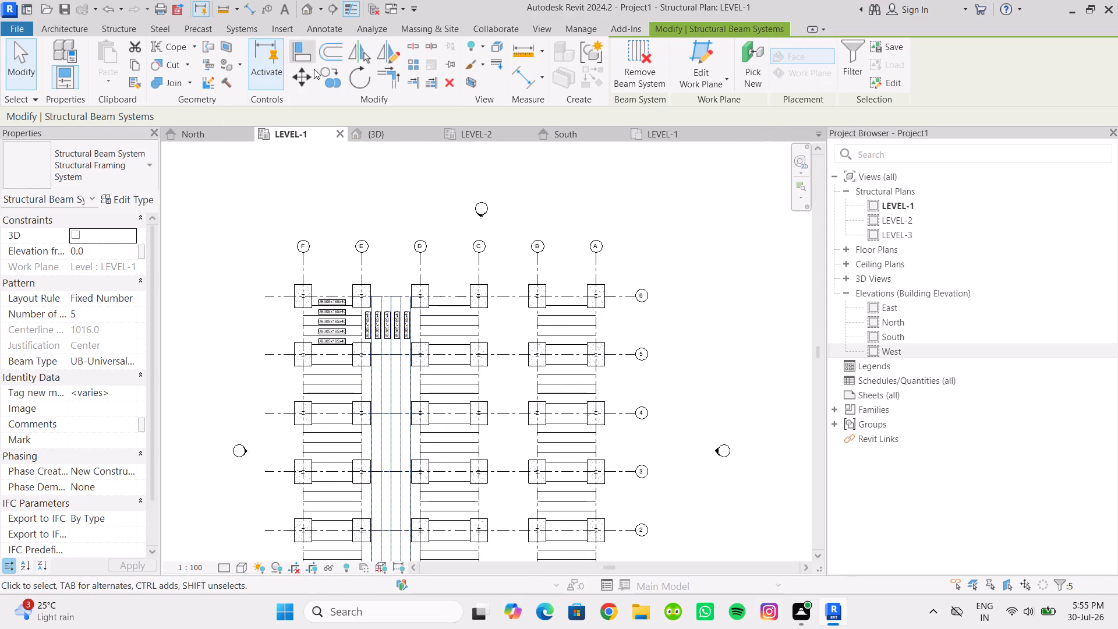
{"action": "left_click", "coordinate": [324, 73]}
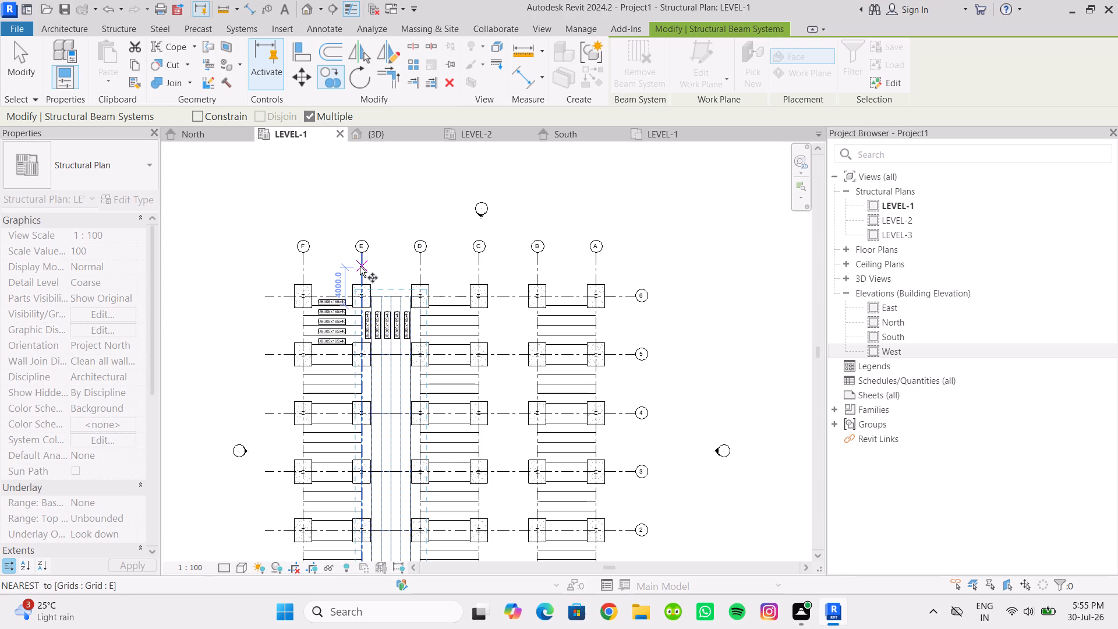
{"action": "left_click", "coordinate": [360, 266]}
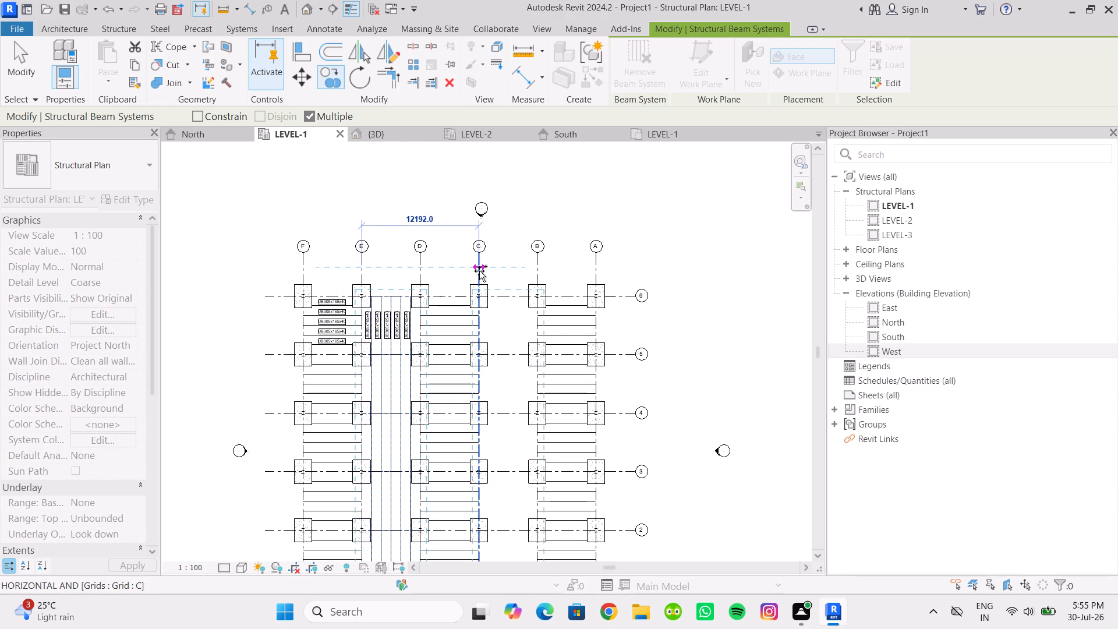
{"action": "left_click", "coordinate": [479, 271]}
{"action": "key", "text": "Escape"}
{"action": "scroll", "coordinate": [638, 301], "scroll_direction": "down", "scroll_amount": 2}
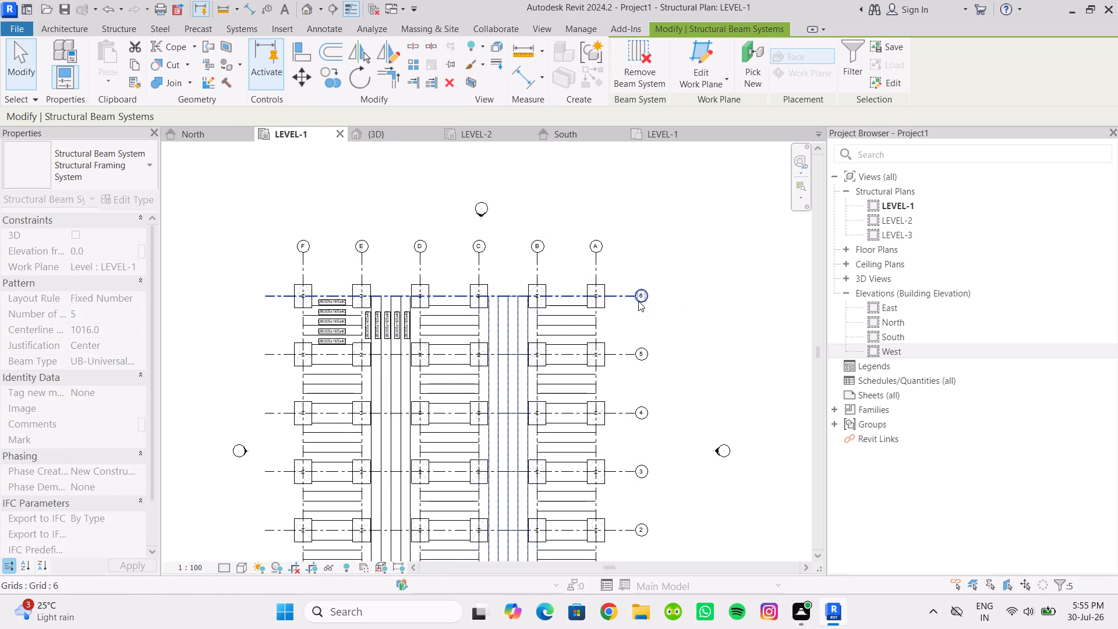
Examine the copied beam systems beneath the roof in the 3D view and across the LEVEL-1 plan.
{"action": "middle_click_drag", "start_coordinate": [640, 311], "coordinate": [625, 293]}
{"action": "left_click", "coordinate": [402, 137]}
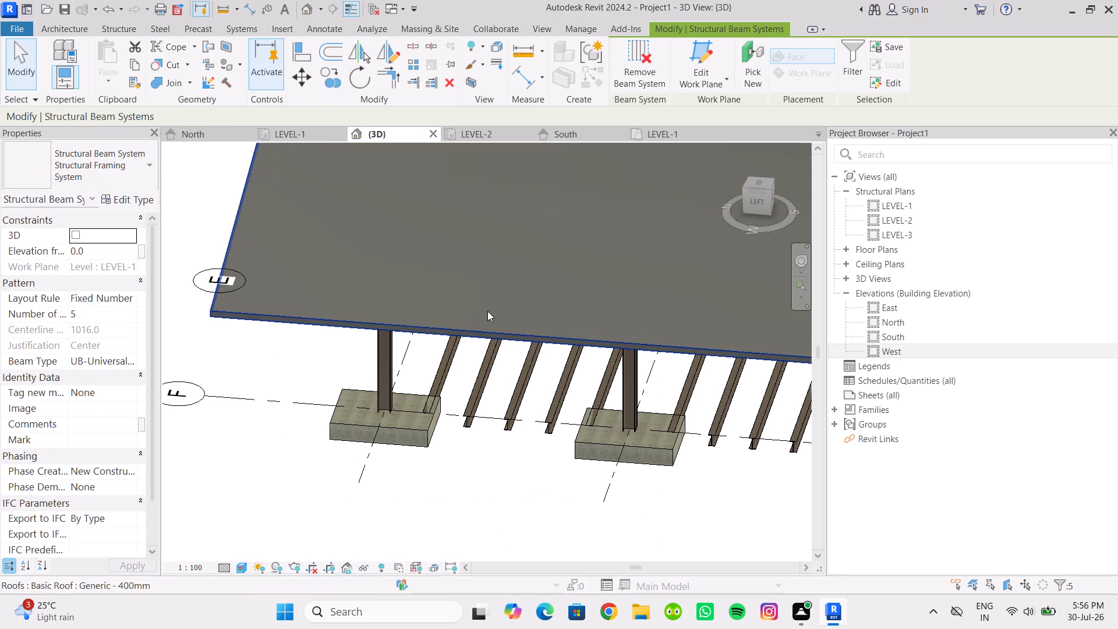
{"action": "scroll", "coordinate": [496, 333], "scroll_direction": "down", "scroll_amount": 2}
{"action": "scroll", "coordinate": [511, 397], "scroll_direction": "down", "scroll_amount": 1}
{"action": "middle_click_drag", "start_coordinate": [510, 411], "coordinate": [510, 390], "text": "shift"}
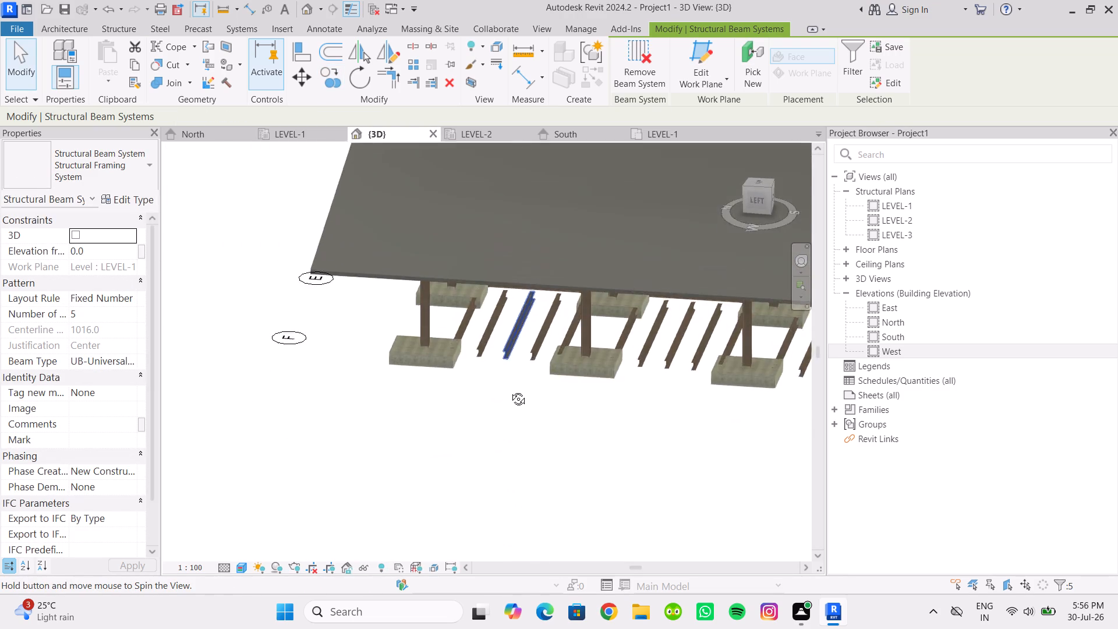
{"action": "middle_click_drag", "start_coordinate": [510, 390], "coordinate": [451, 395], "text": "shift"}
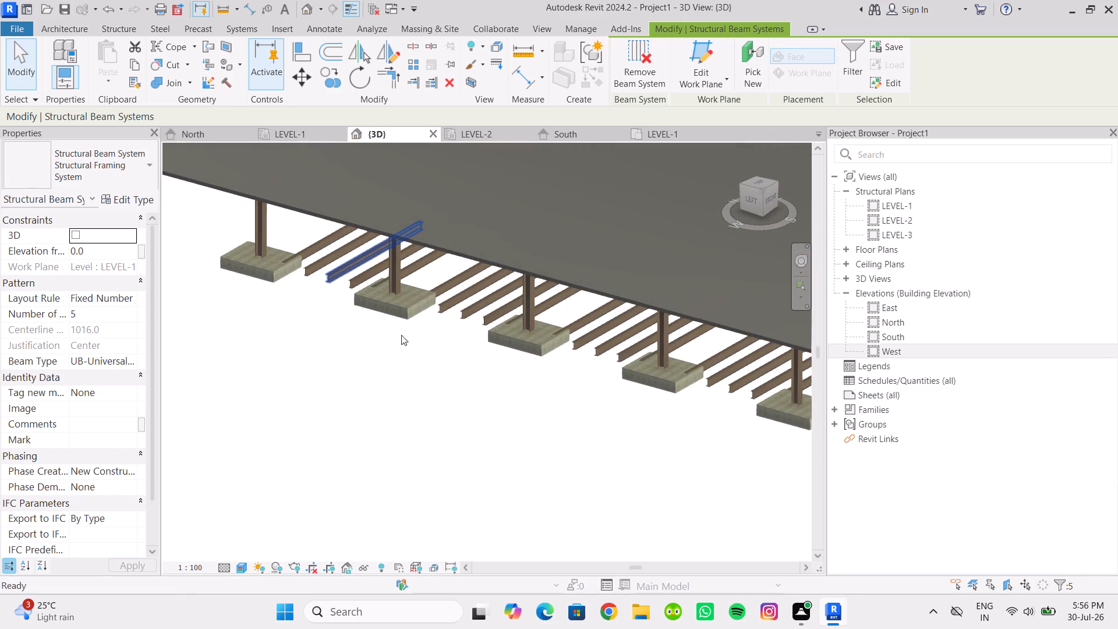
{"action": "left_click", "coordinate": [305, 129]}
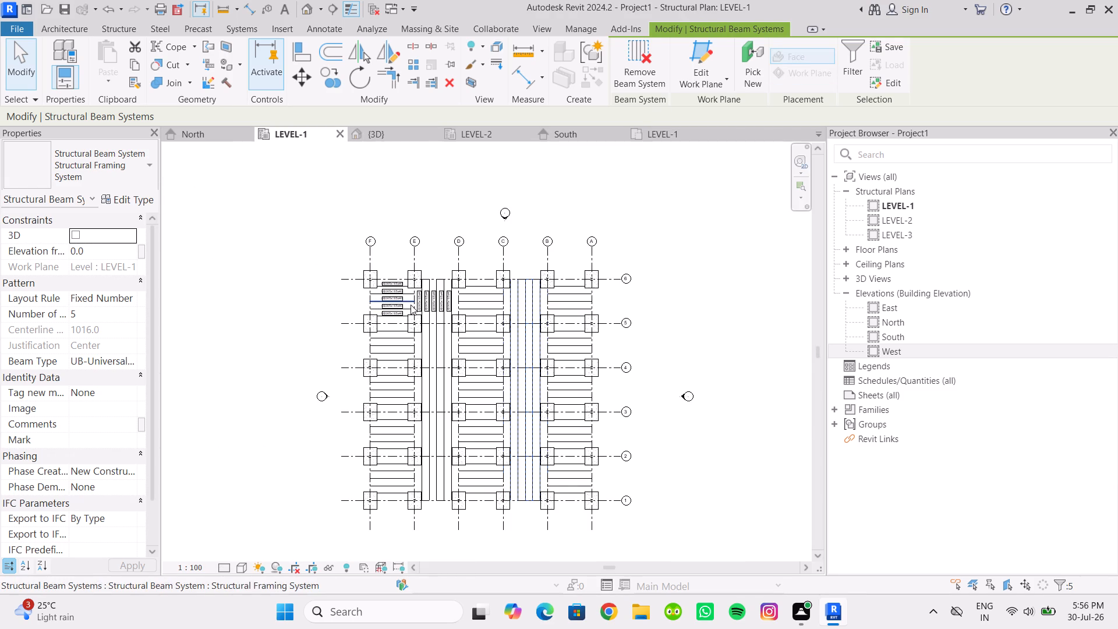
{"action": "scroll", "coordinate": [408, 305], "scroll_direction": "up", "scroll_amount": 1}
{"action": "middle_click_drag", "start_coordinate": [408, 305], "coordinate": [377, 271]}
{"action": "scroll", "coordinate": [381, 285], "scroll_direction": "up", "scroll_amount": 1}
{"action": "middle_click_drag", "start_coordinate": [381, 285], "coordinate": [388, 298]}
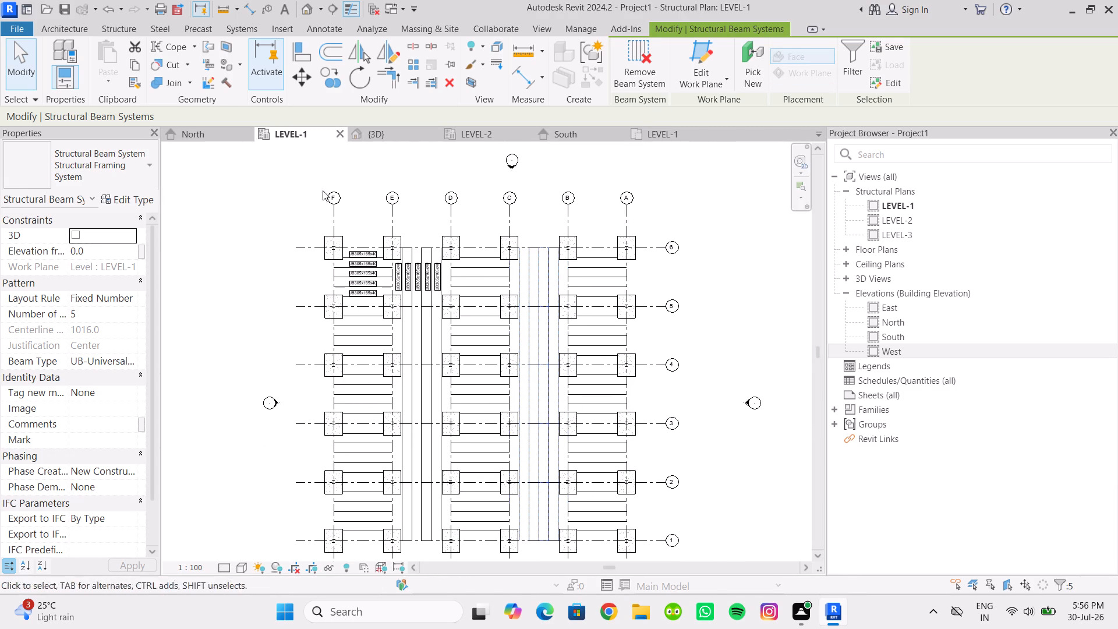
{"action": "scroll", "coordinate": [312, 193], "scroll_direction": "down", "scroll_amount": 1}
{"action": "middle_click_drag", "start_coordinate": [312, 193], "coordinate": [305, 184]}
{"action": "scroll", "coordinate": [297, 167], "scroll_direction": "down", "scroll_amount": 1}
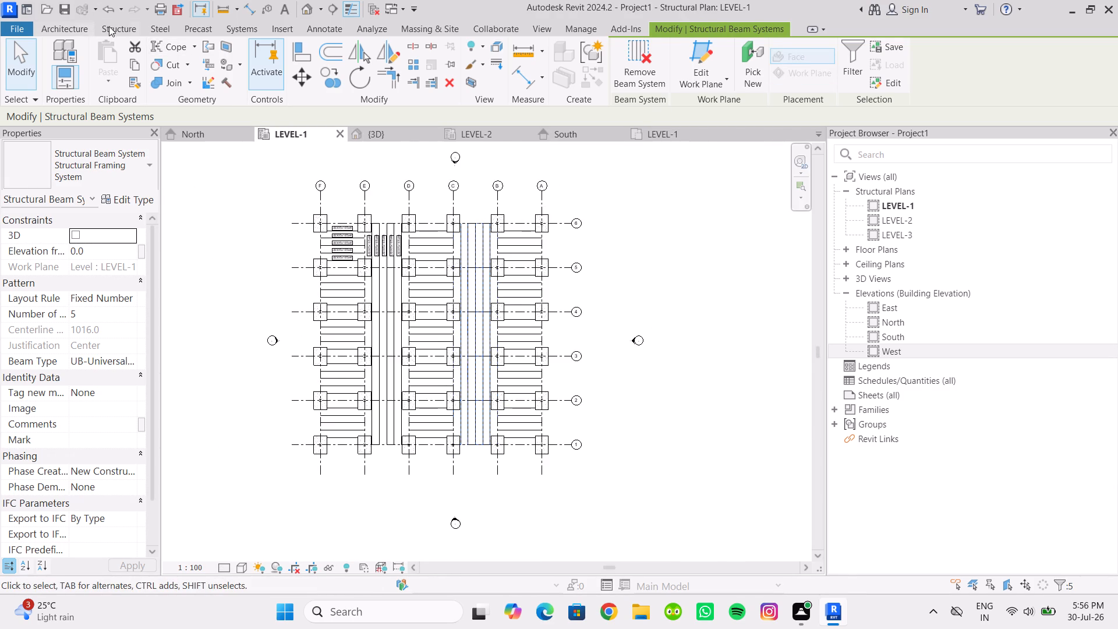
Place UB305x165x40 beams on LEVEL-1 along all grid lines 1–6 and A–F using On Grids.
{"action": "left_click", "coordinate": [120, 26]}
{"action": "left_click", "coordinate": [60, 59]}
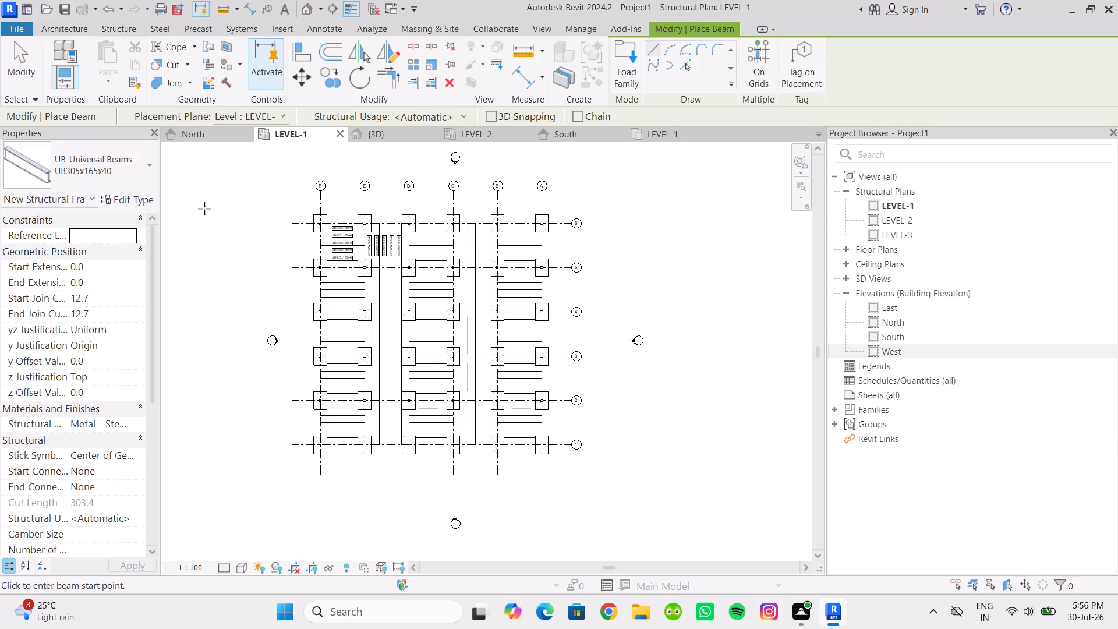
{"action": "scroll", "coordinate": [204, 207], "scroll_direction": "down", "scroll_amount": 2}
{"action": "middle_click_drag", "start_coordinate": [204, 207], "coordinate": [220, 236]}
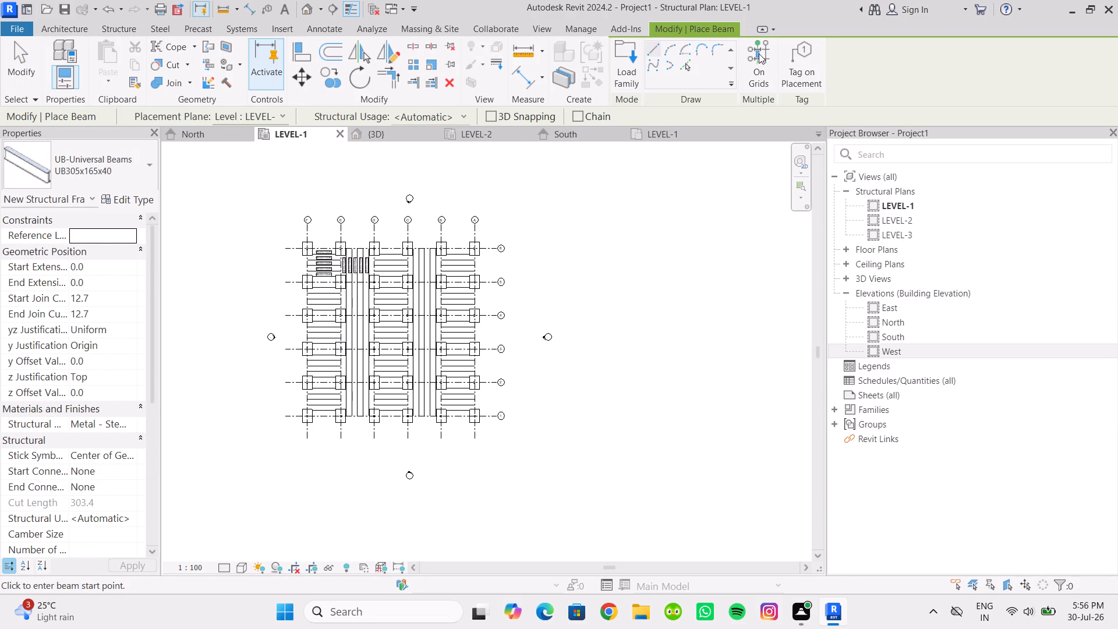
{"action": "left_click", "coordinate": [759, 54]}
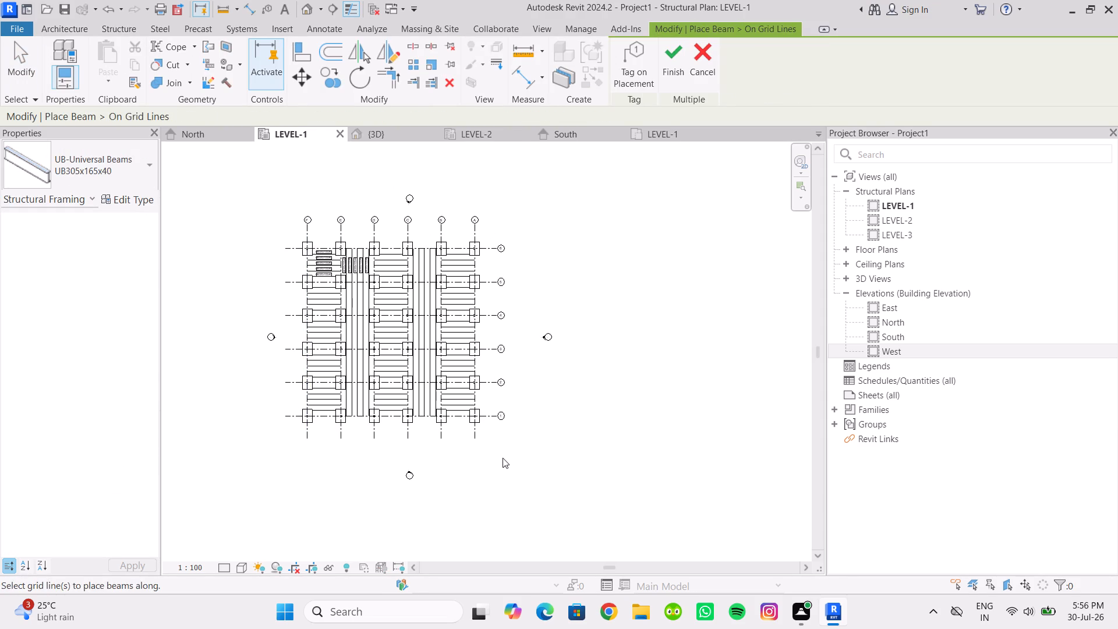
{"action": "left_click_drag", "start_coordinate": [505, 457], "coordinate": [273, 171]}
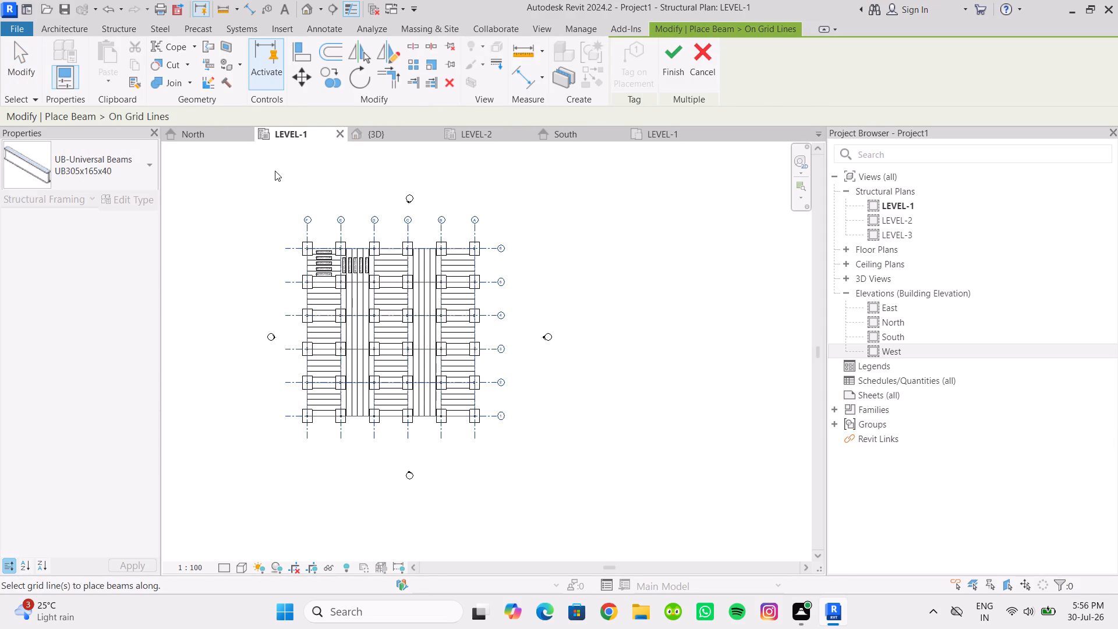
{"action": "left_click", "coordinate": [671, 55]}
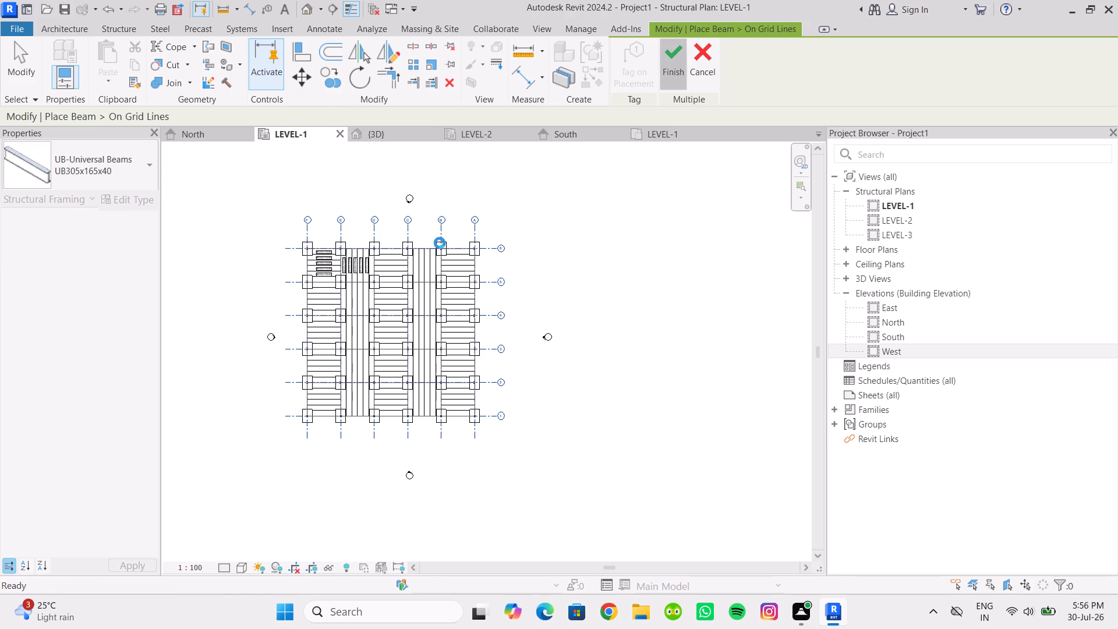
Inspect the grid-line beams and beam systems from several angles in the 3D view, and end beam placement.
{"action": "left_click", "coordinate": [412, 132]}
{"action": "scroll", "coordinate": [442, 302], "scroll_direction": "down", "scroll_amount": 1}
{"action": "scroll", "coordinate": [414, 355], "scroll_direction": "up", "scroll_amount": 2}
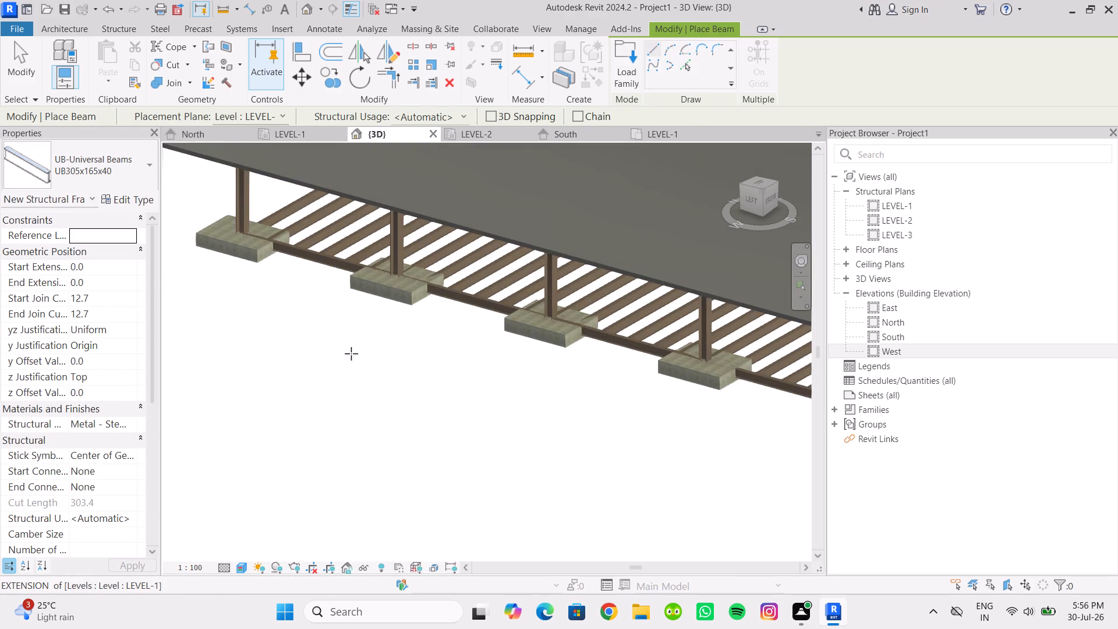
{"action": "scroll", "coordinate": [340, 354], "scroll_direction": "down", "scroll_amount": 1}
{"action": "middle_click_drag", "start_coordinate": [339, 352], "coordinate": [462, 326]}
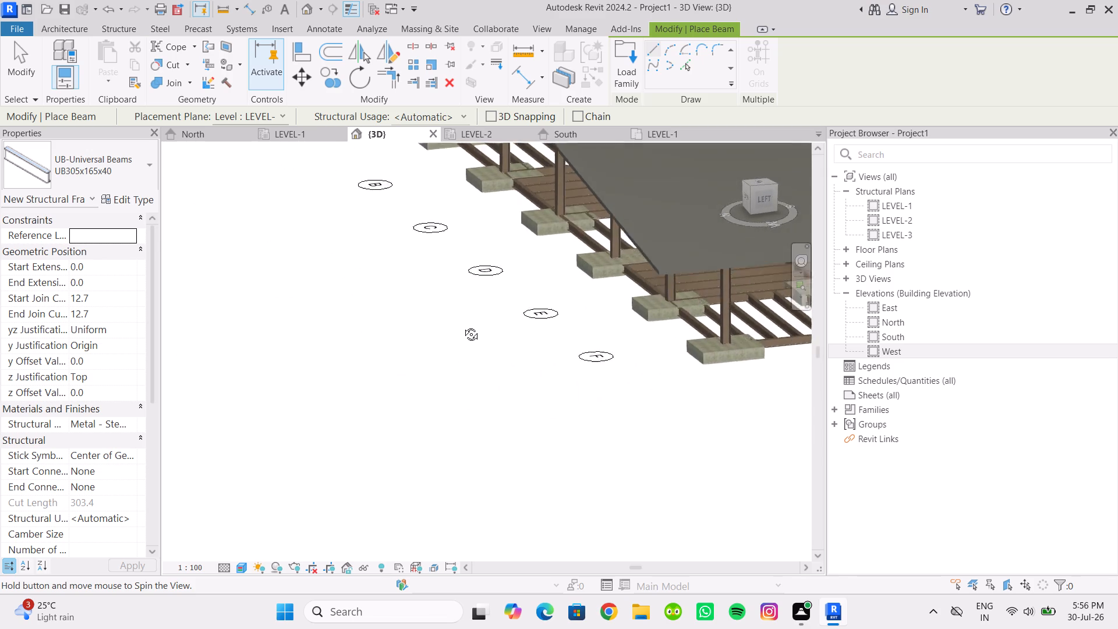
{"action": "middle_click_drag", "start_coordinate": [462, 326], "coordinate": [403, 332]}
{"action": "scroll", "coordinate": [483, 268], "scroll_direction": "up", "scroll_amount": 5}
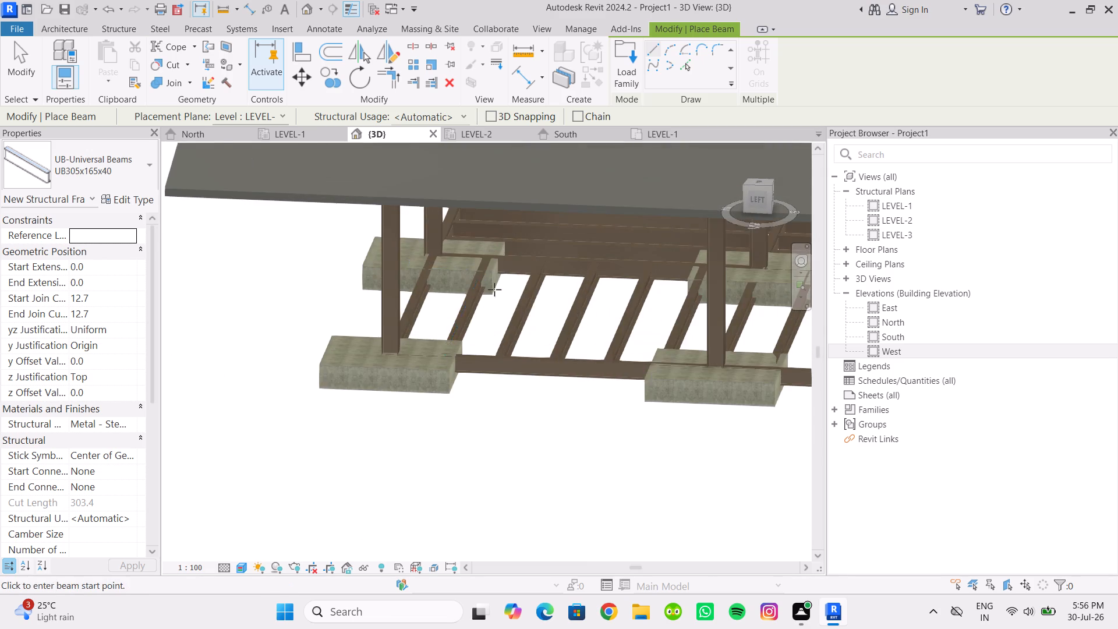
{"action": "scroll", "coordinate": [487, 299], "scroll_direction": "down", "scroll_amount": 2}
{"action": "middle_click_drag", "start_coordinate": [480, 301], "coordinate": [342, 314], "text": "shift"}
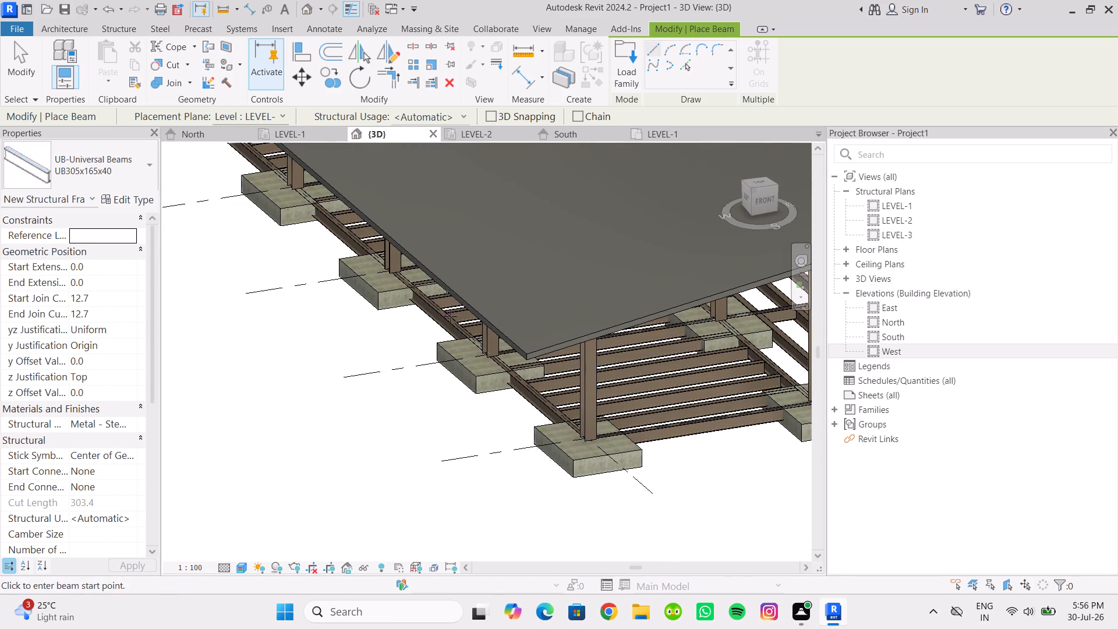
{"action": "key", "text": "Escape"}
{"action": "key", "text": "Escape"}
Temporarily hide the Generic - 400mm roof in the 3D view.
{"action": "left_click", "coordinate": [572, 302]}
{"action": "key", "text": "h"}
{"action": "key", "text": "h"}
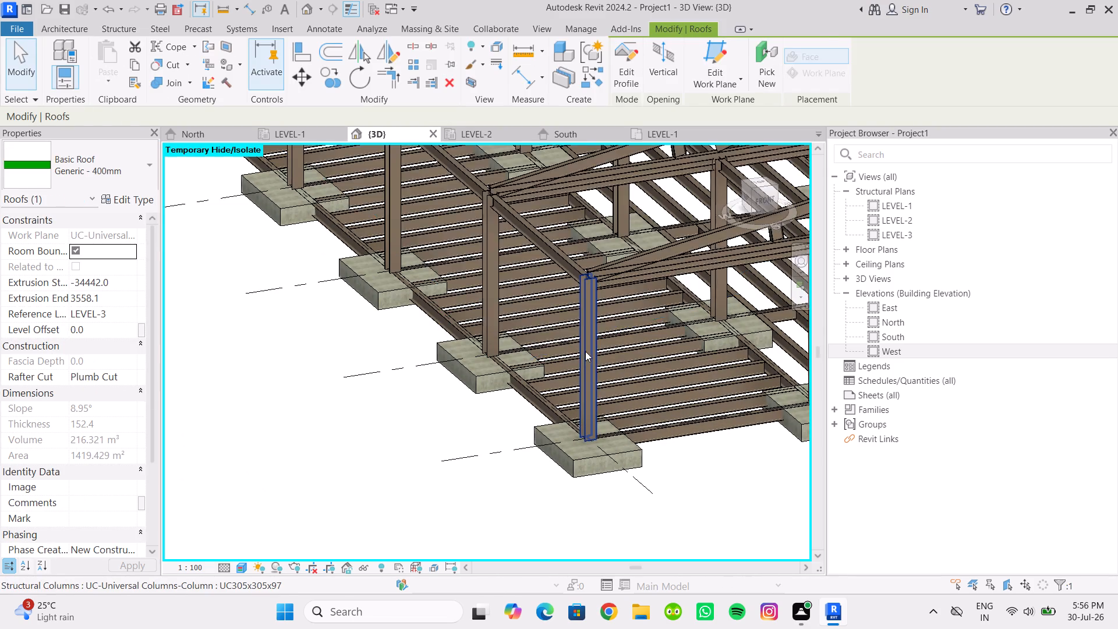
Examine the exposed trusses, columns, footings and LEVEL-1 beam framing from the front, above and the corner in the 3D view.
{"action": "scroll", "coordinate": [583, 357], "scroll_direction": "down", "scroll_amount": 4}
{"action": "middle_click_drag", "start_coordinate": [580, 362], "coordinate": [506, 503], "text": "shift"}
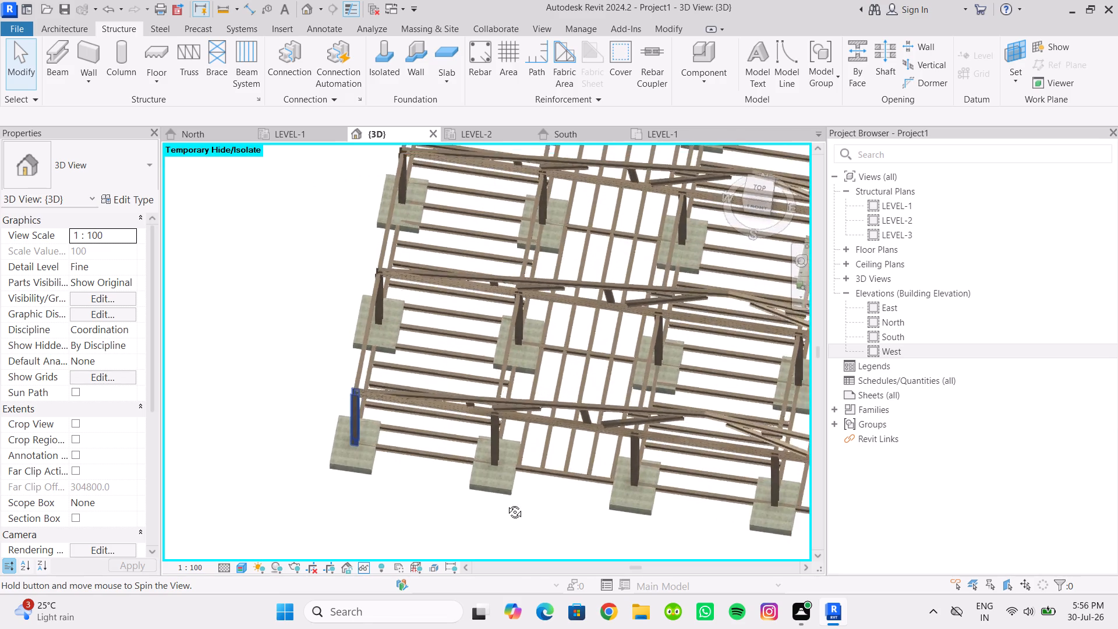
{"action": "middle_click_drag", "start_coordinate": [506, 503], "coordinate": [596, 429], "text": "shift"}
{"action": "middle_click_drag", "start_coordinate": [585, 422], "coordinate": [269, 255]}
{"action": "scroll", "coordinate": [339, 396], "scroll_direction": "down", "scroll_amount": 4}
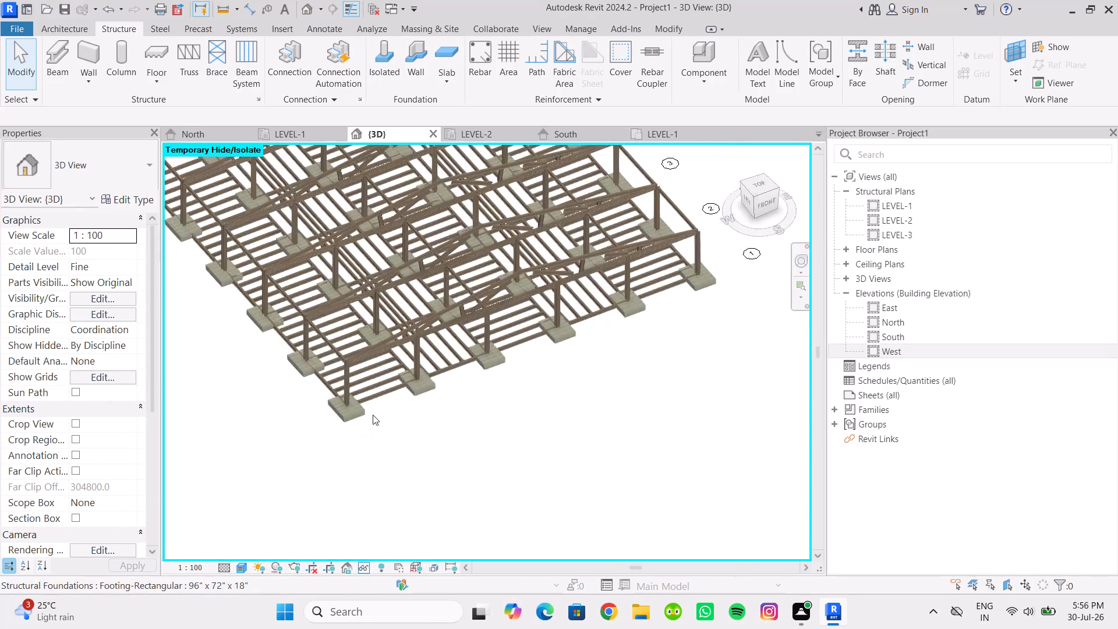
{"action": "middle_click_drag", "start_coordinate": [395, 418], "coordinate": [334, 280]}
{"action": "middle_click_drag", "start_coordinate": [394, 295], "coordinate": [501, 429]}
{"action": "scroll", "coordinate": [419, 392], "scroll_direction": "down", "scroll_amount": 1}
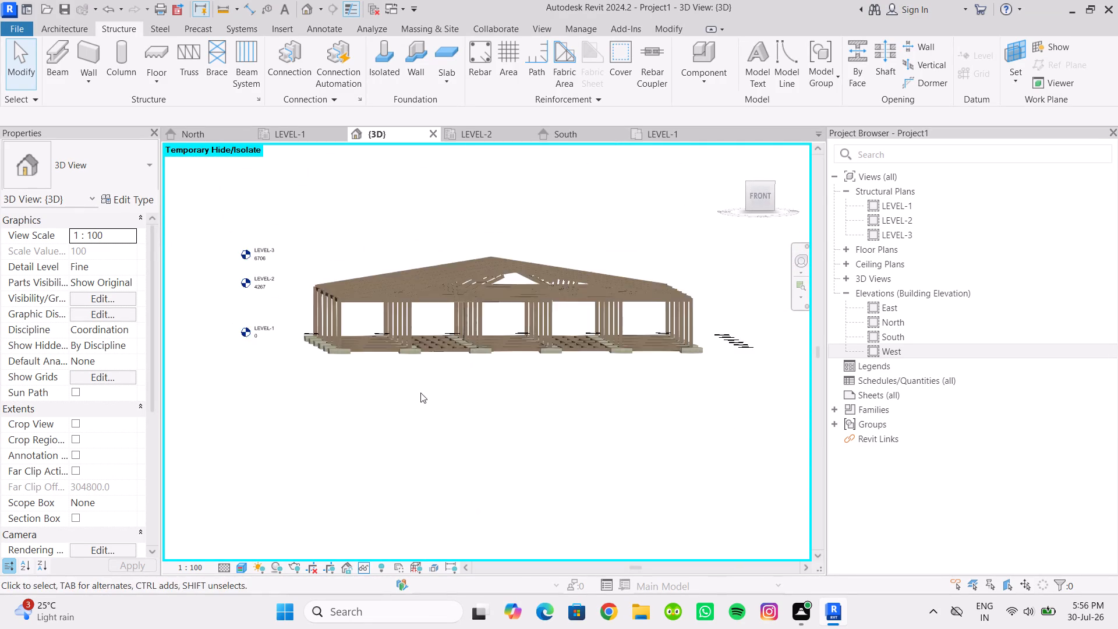
{"action": "middle_click_drag", "start_coordinate": [420, 394], "coordinate": [397, 550], "text": "shift"}
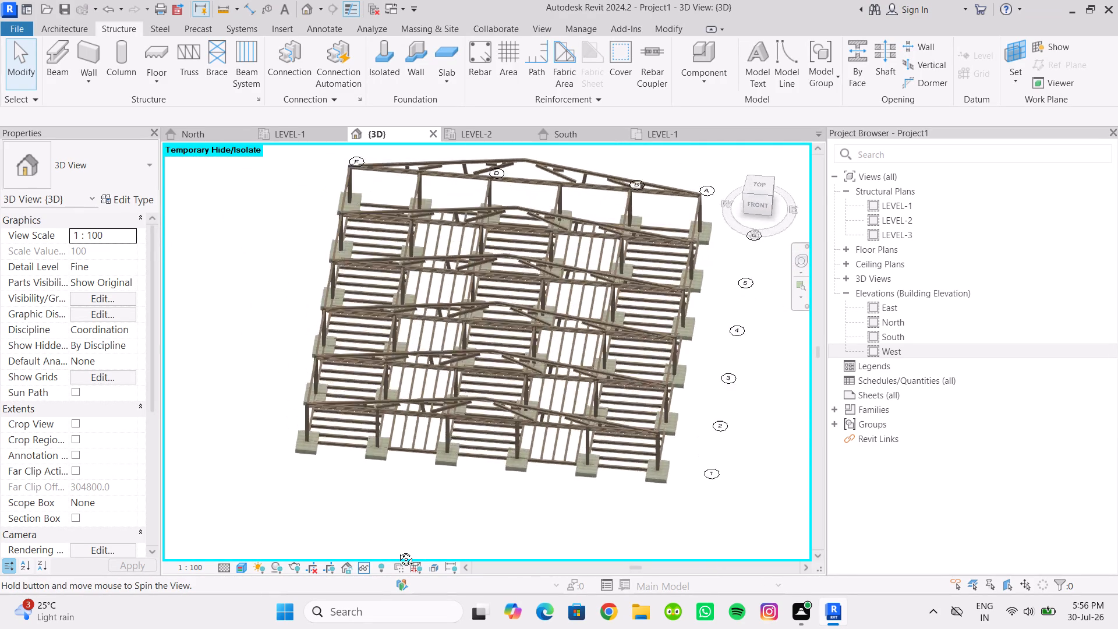
{"action": "middle_click_drag", "start_coordinate": [397, 550], "coordinate": [487, 522], "text": "shift"}
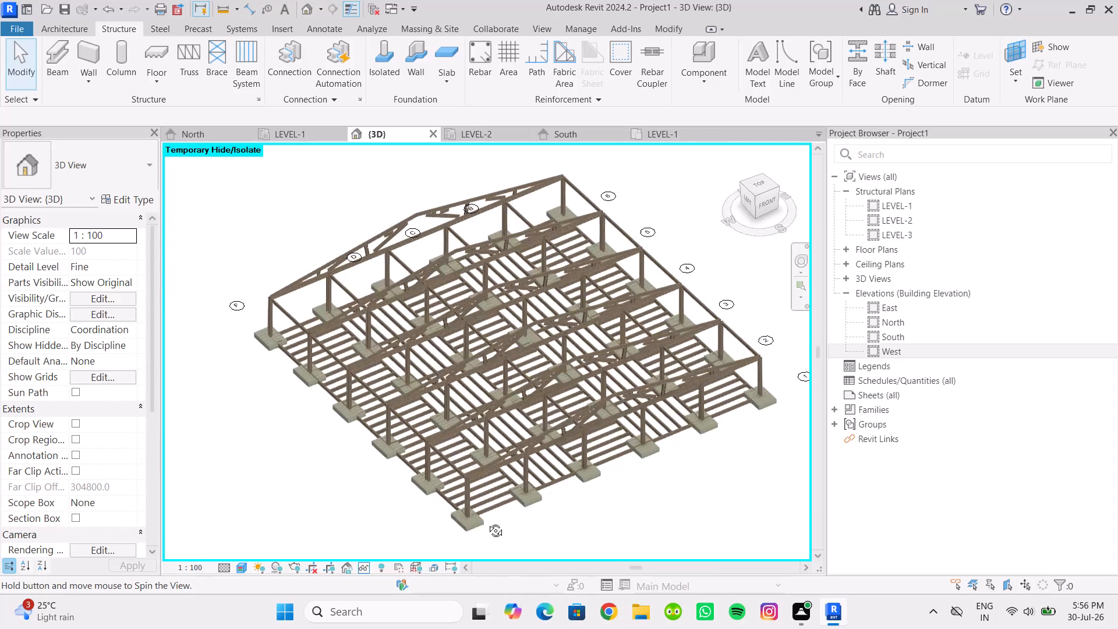
{"action": "middle_click_drag", "start_coordinate": [487, 522], "coordinate": [479, 508], "text": "shift"}
{"action": "middle_click_drag", "start_coordinate": [470, 500], "coordinate": [437, 467]}
{"action": "scroll", "coordinate": [424, 460], "scroll_direction": "up", "scroll_amount": 3}
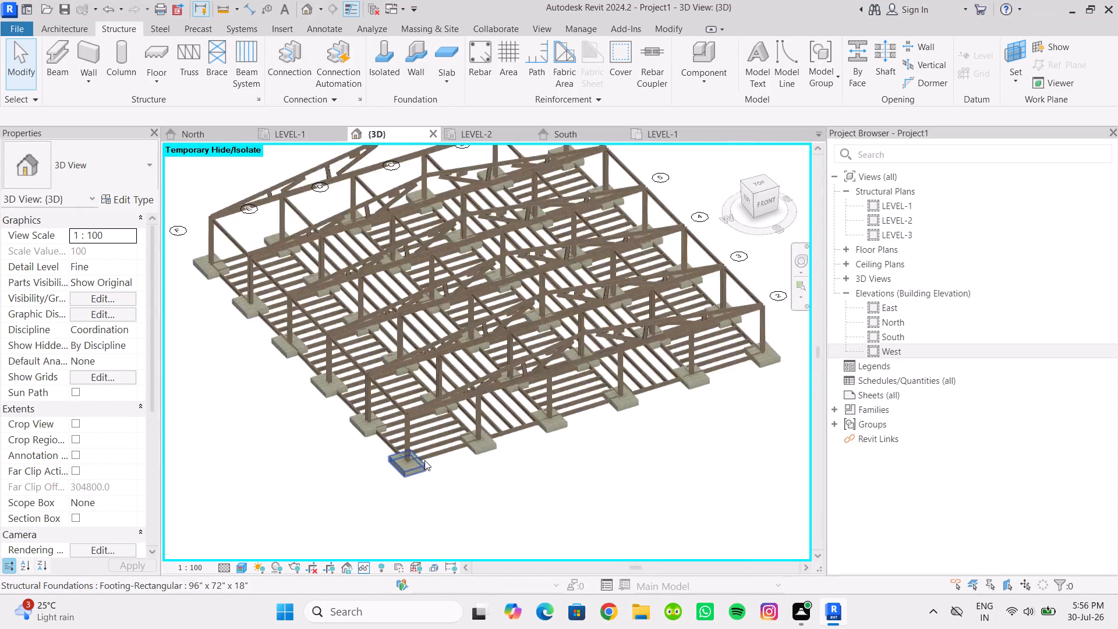
{"action": "scroll", "coordinate": [424, 460], "scroll_direction": "up", "scroll_amount": 2}
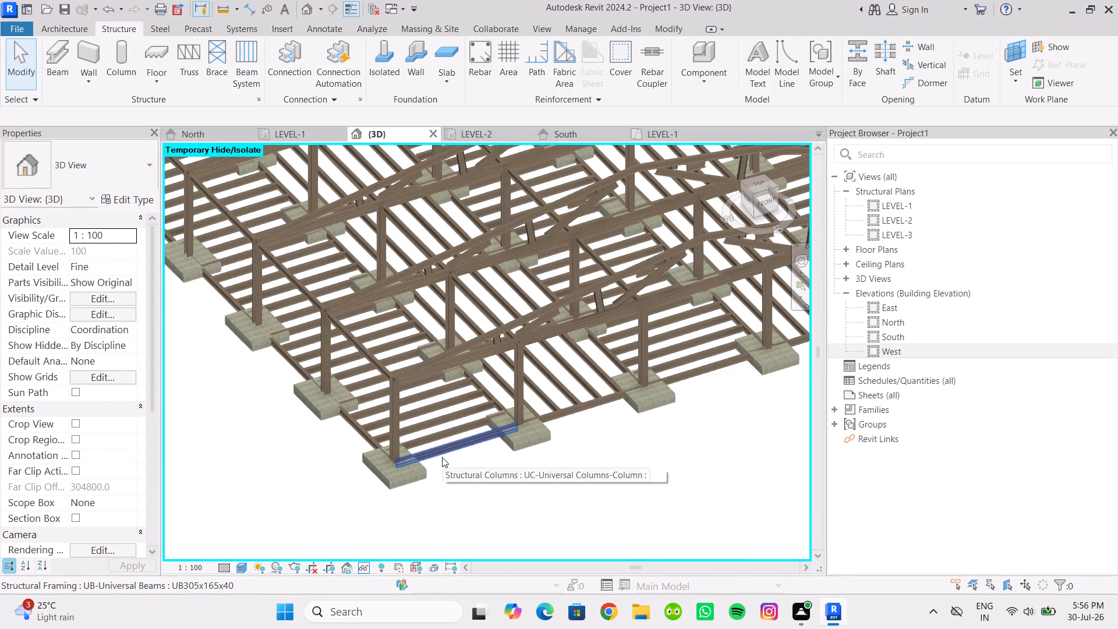
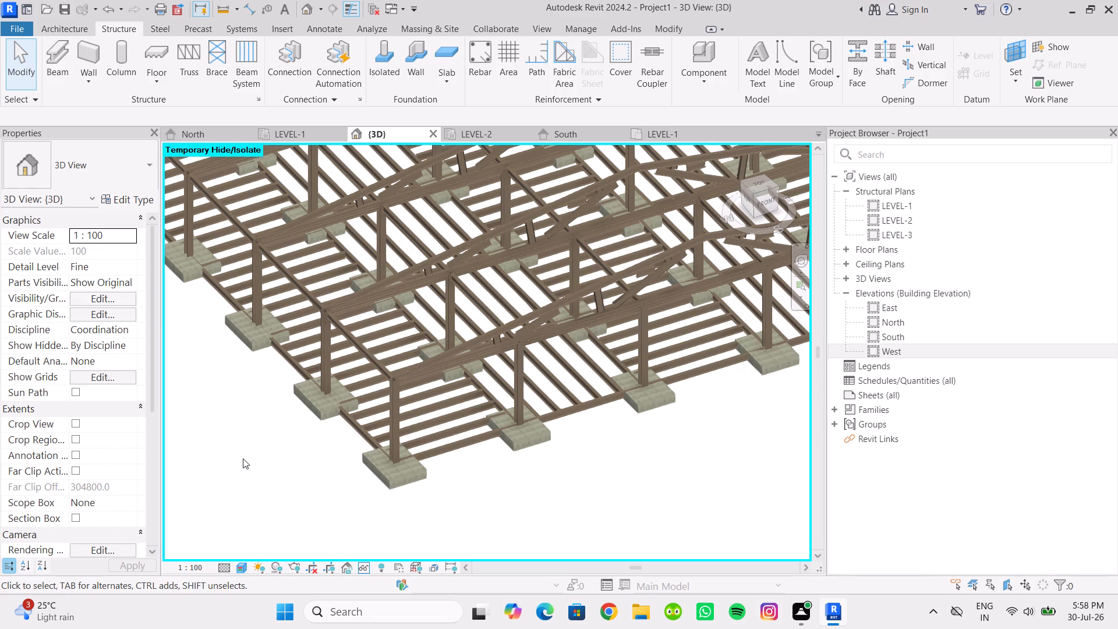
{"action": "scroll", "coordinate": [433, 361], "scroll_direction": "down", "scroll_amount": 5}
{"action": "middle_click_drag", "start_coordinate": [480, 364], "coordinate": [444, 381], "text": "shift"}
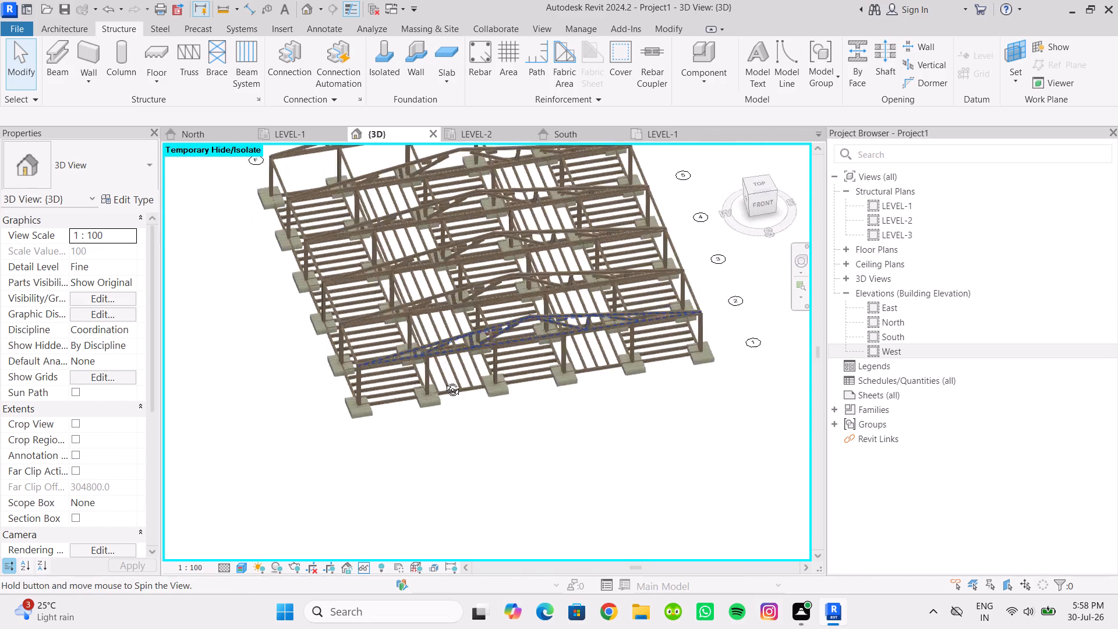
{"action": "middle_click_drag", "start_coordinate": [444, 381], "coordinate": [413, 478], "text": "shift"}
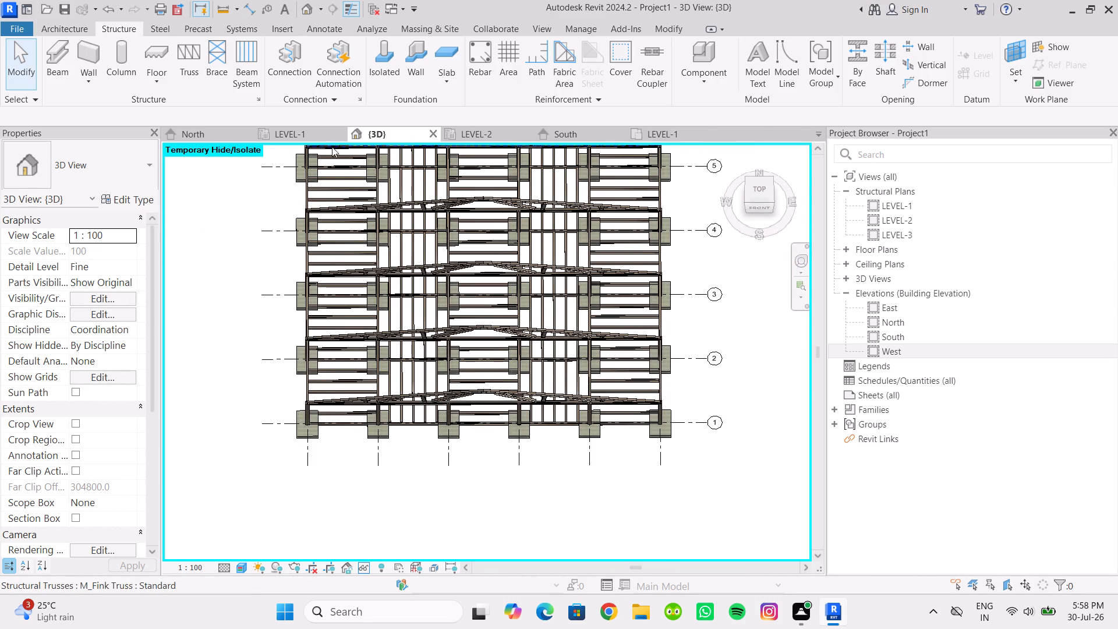
Create a Generic 150mm structural floor on LEVEL-1 with a rectangular boundary from grid intersection F-6 to A-1.
{"action": "left_click", "coordinate": [312, 136]}
{"action": "scroll", "coordinate": [305, 186], "scroll_direction": "up", "scroll_amount": 3}
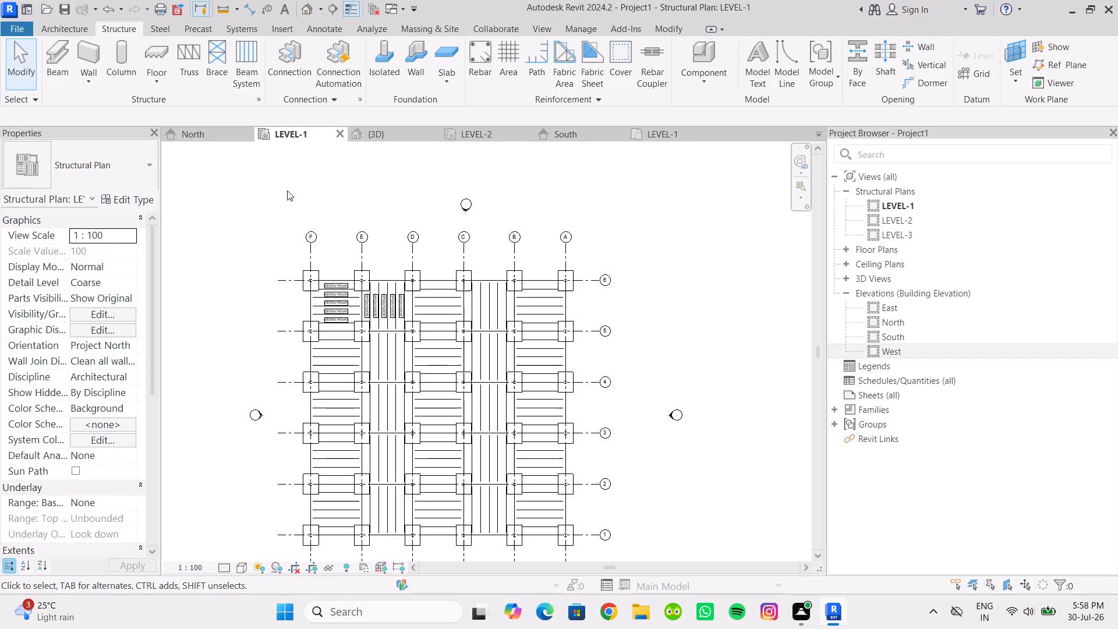
{"action": "middle_click_drag", "start_coordinate": [287, 190], "coordinate": [263, 169]}
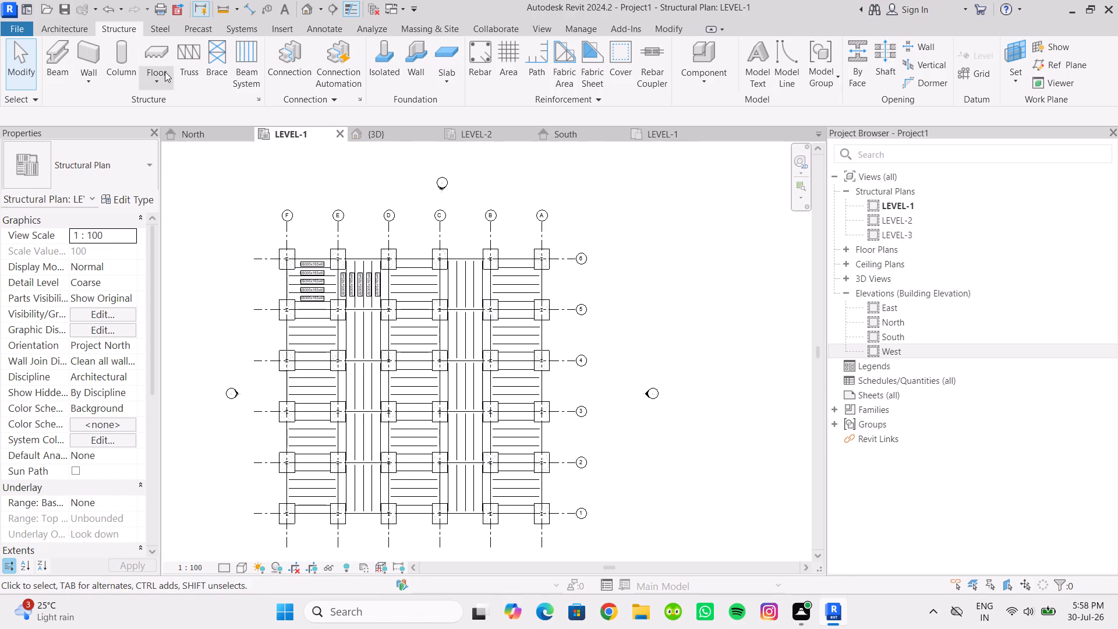
{"action": "left_click", "coordinate": [164, 76]}
{"action": "left_click", "coordinate": [185, 105]}
{"action": "middle_click_drag", "start_coordinate": [254, 231], "coordinate": [211, 197]}
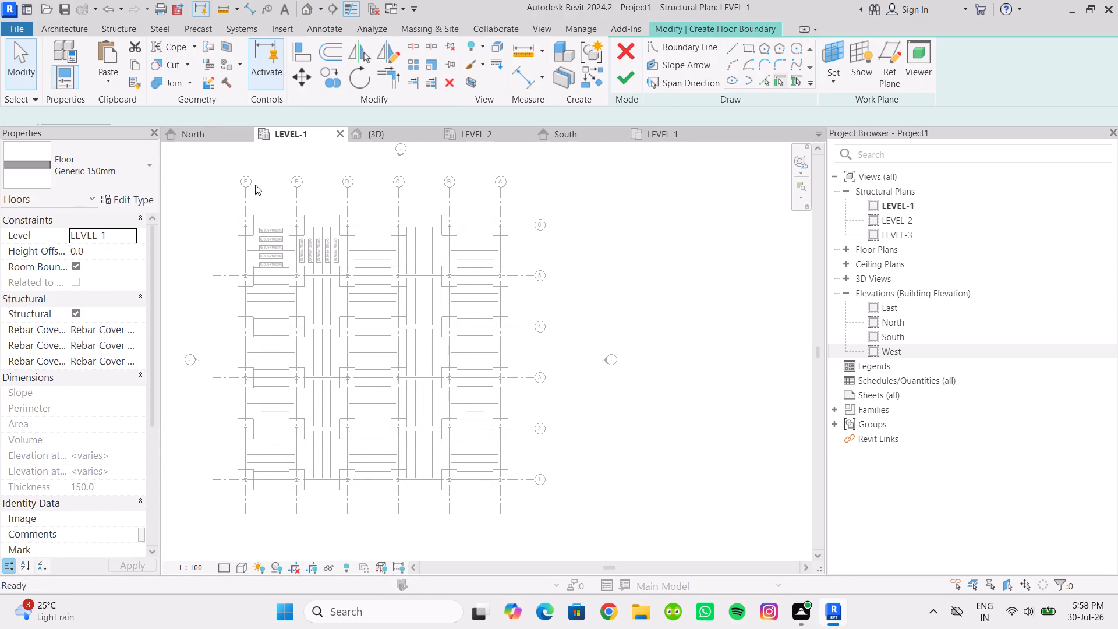
{"action": "left_click", "coordinate": [742, 44]}
{"action": "scroll", "coordinate": [255, 232], "scroll_direction": "up", "scroll_amount": 4}
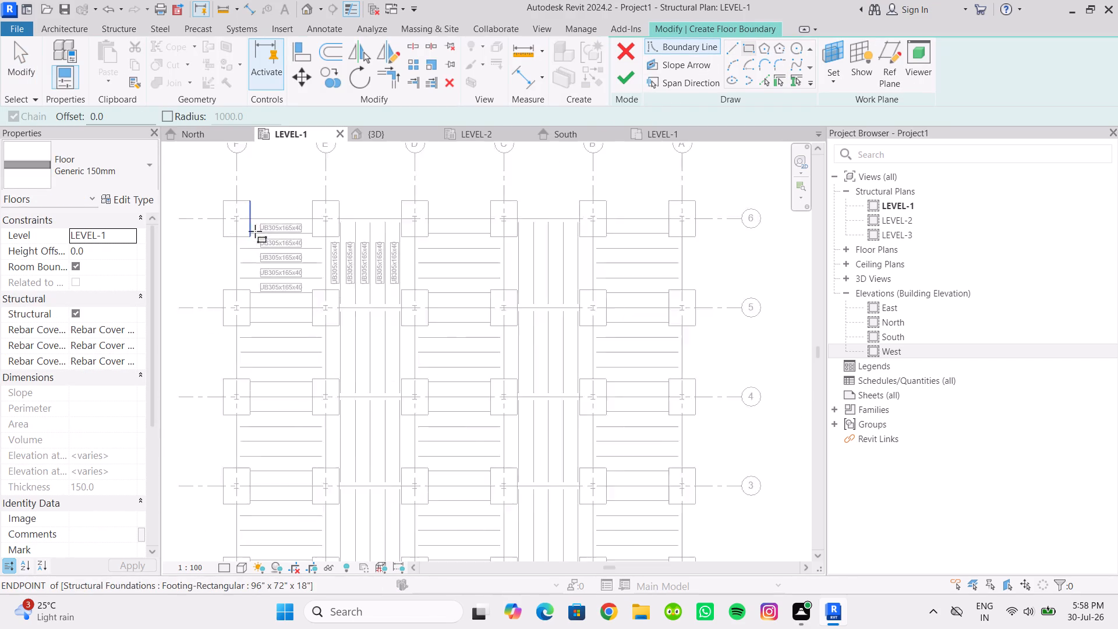
{"action": "scroll", "coordinate": [255, 231], "scroll_direction": "up", "scroll_amount": 2}
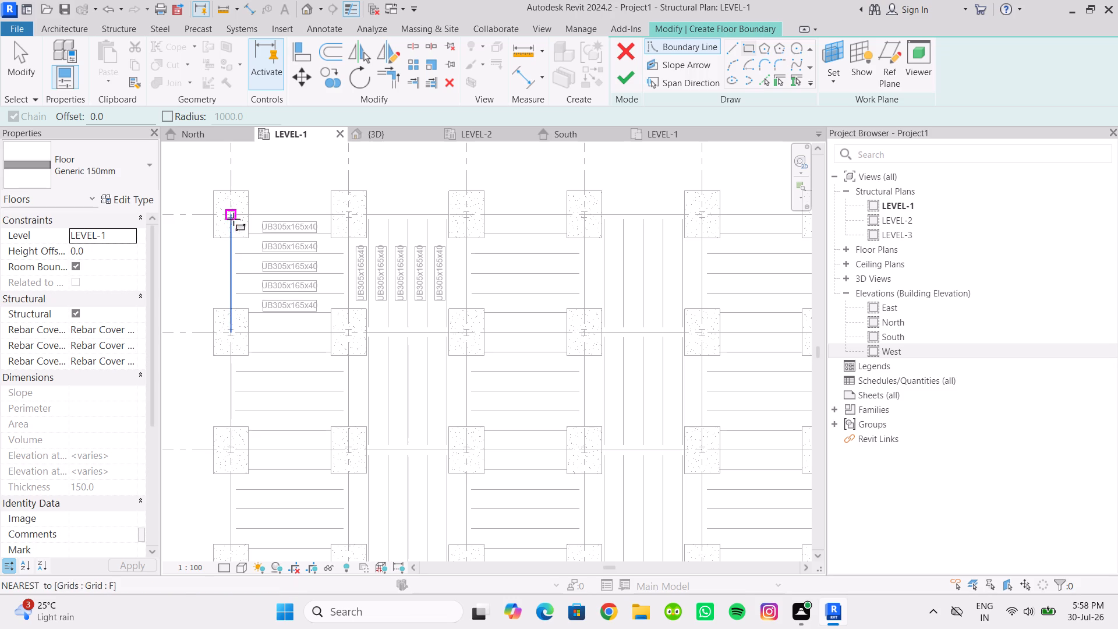
{"action": "scroll", "coordinate": [231, 217], "scroll_direction": "up", "scroll_amount": 12}
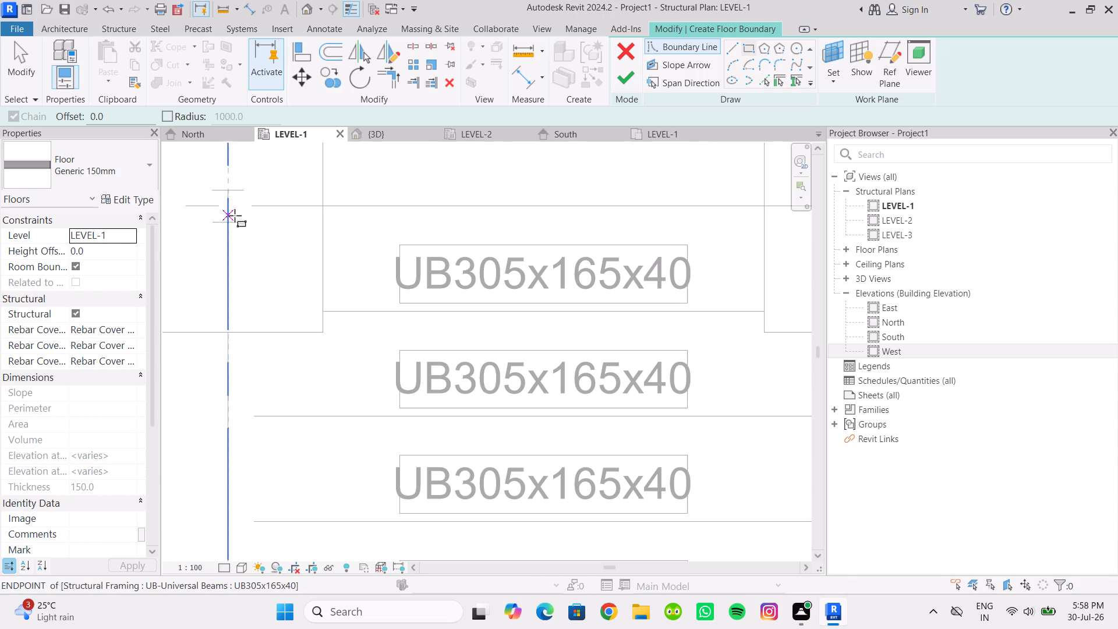
{"action": "left_click", "coordinate": [229, 207]}
{"action": "scroll", "coordinate": [307, 317], "scroll_direction": "down", "scroll_amount": 12}
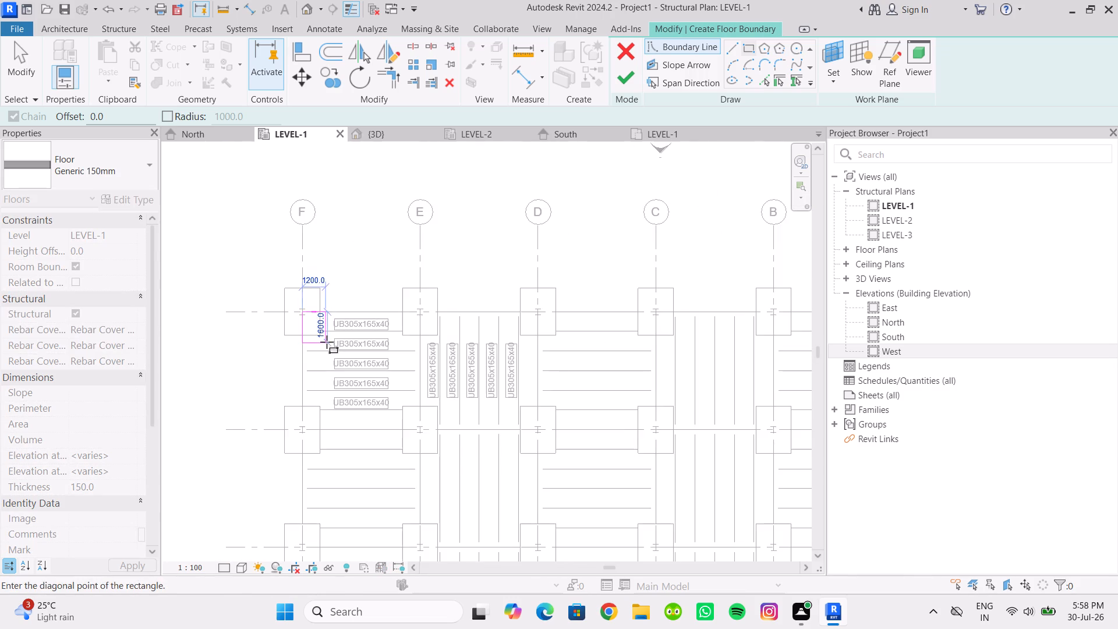
{"action": "middle_click_drag", "start_coordinate": [327, 341], "coordinate": [262, 264]}
{"action": "scroll", "coordinate": [290, 275], "scroll_direction": "down", "scroll_amount": 5}
{"action": "scroll", "coordinate": [420, 348], "scroll_direction": "down", "scroll_amount": 2}
{"action": "middle_click_drag", "start_coordinate": [426, 353], "coordinate": [424, 354]}
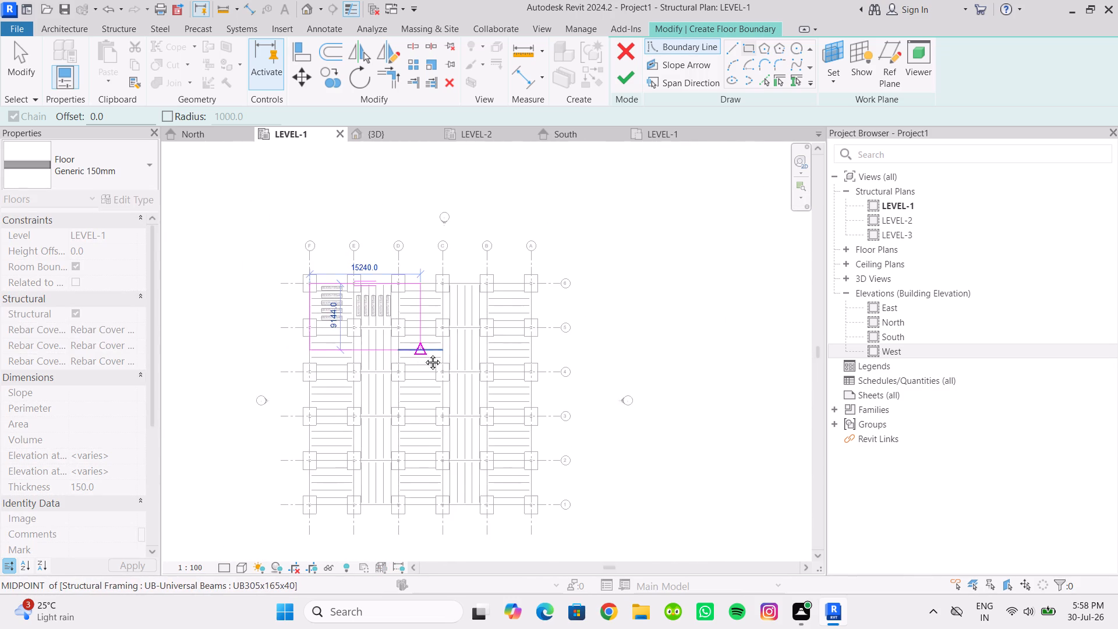
{"action": "middle_click_drag", "start_coordinate": [424, 354], "coordinate": [362, 305]}
{"action": "scroll", "coordinate": [469, 444], "scroll_direction": "up", "scroll_amount": 19}
{"action": "left_click", "coordinate": [438, 488]}
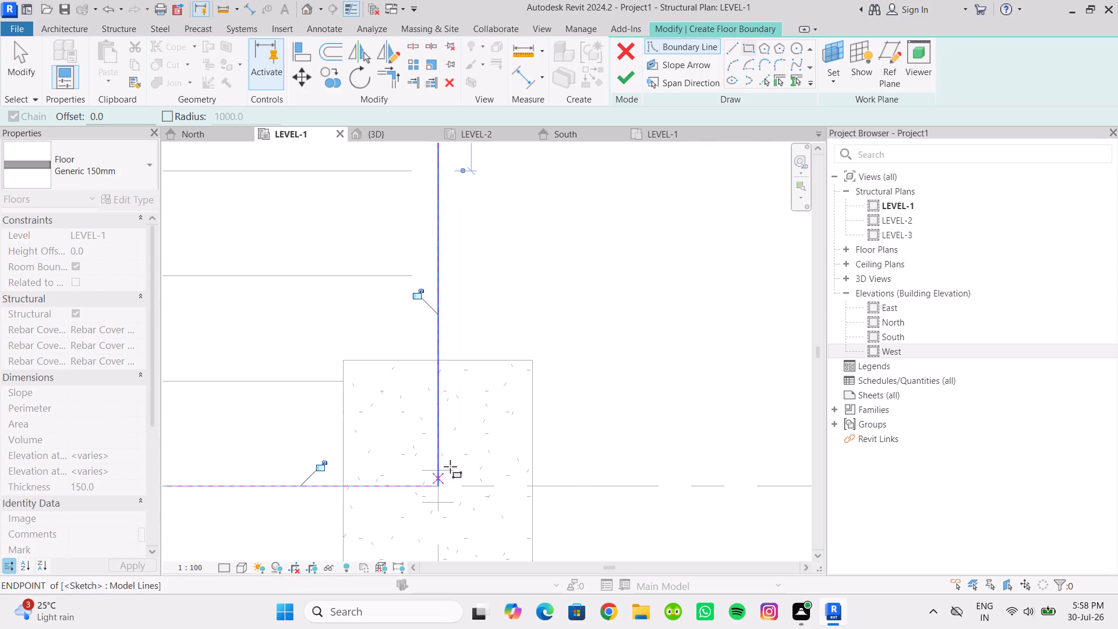
{"action": "left_click", "coordinate": [620, 81]}
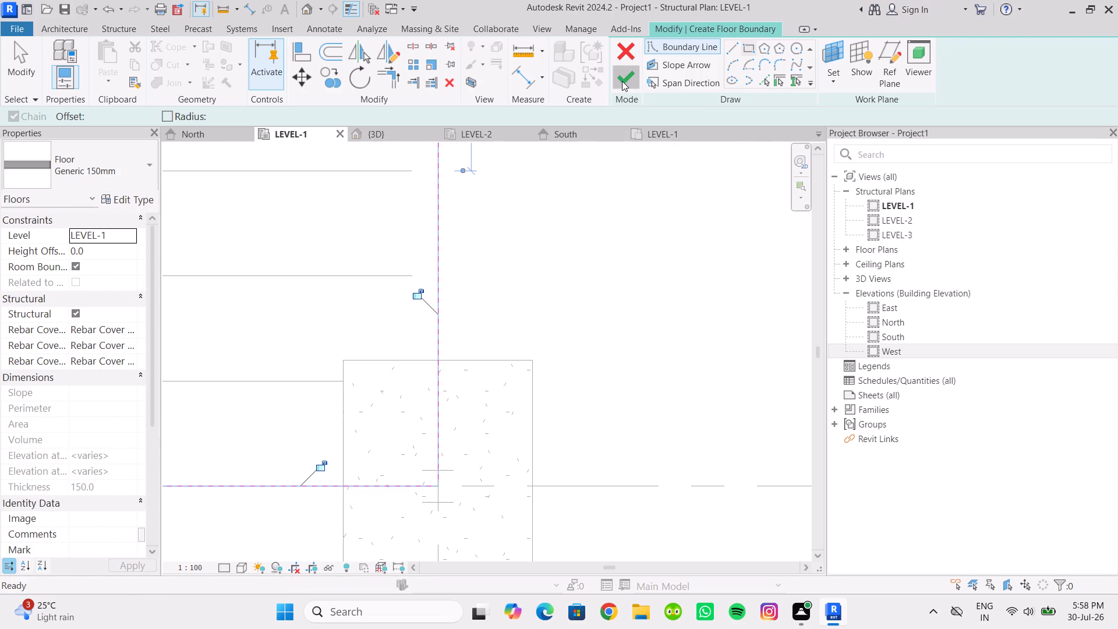
Set the Generic 150mm floor type's structure layer thickness to 6" and deselect the floor.
{"action": "scroll", "coordinate": [305, 475], "scroll_direction": "down", "scroll_amount": 6}
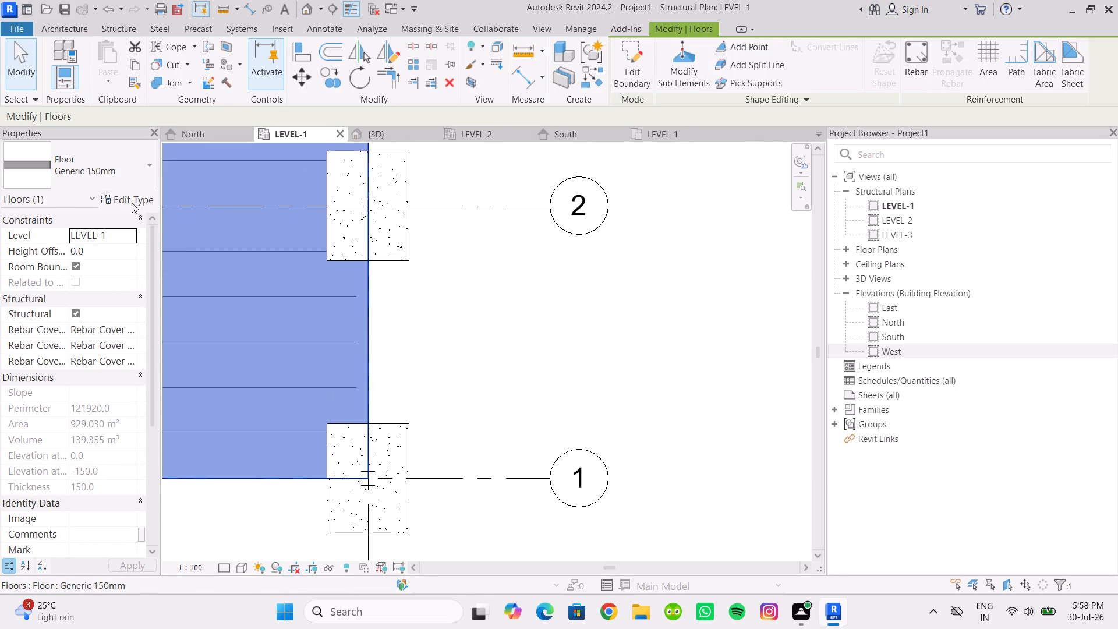
{"action": "left_click", "coordinate": [129, 200]}
{"action": "left_click", "coordinate": [855, 184]}
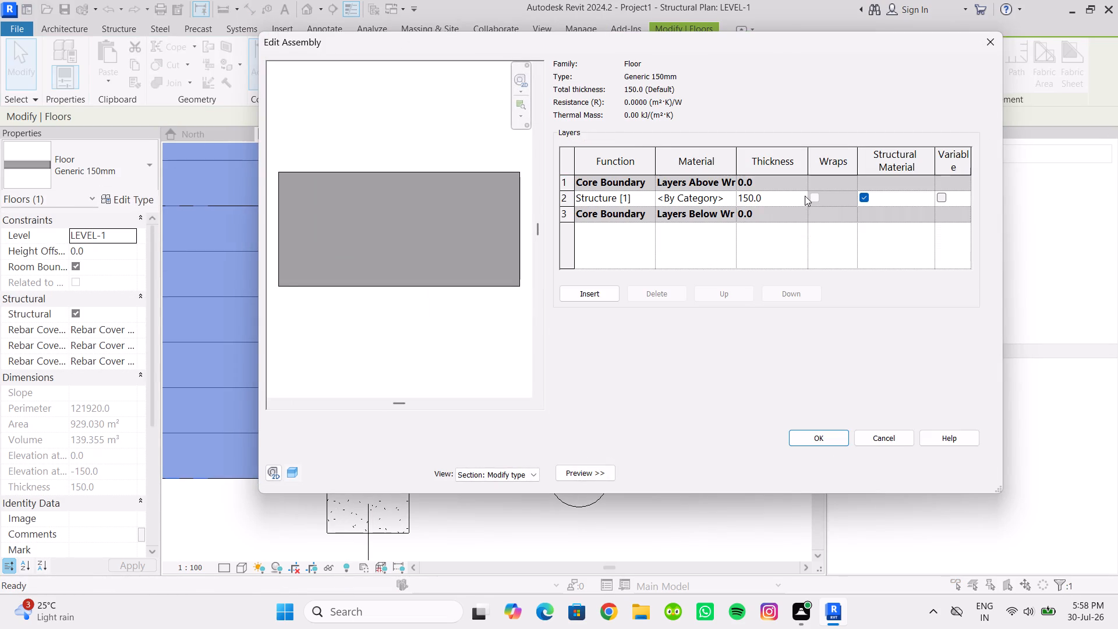
{"action": "left_click", "coordinate": [767, 196]}
{"action": "left_click_drag", "start_coordinate": [774, 196], "coordinate": [706, 214]}
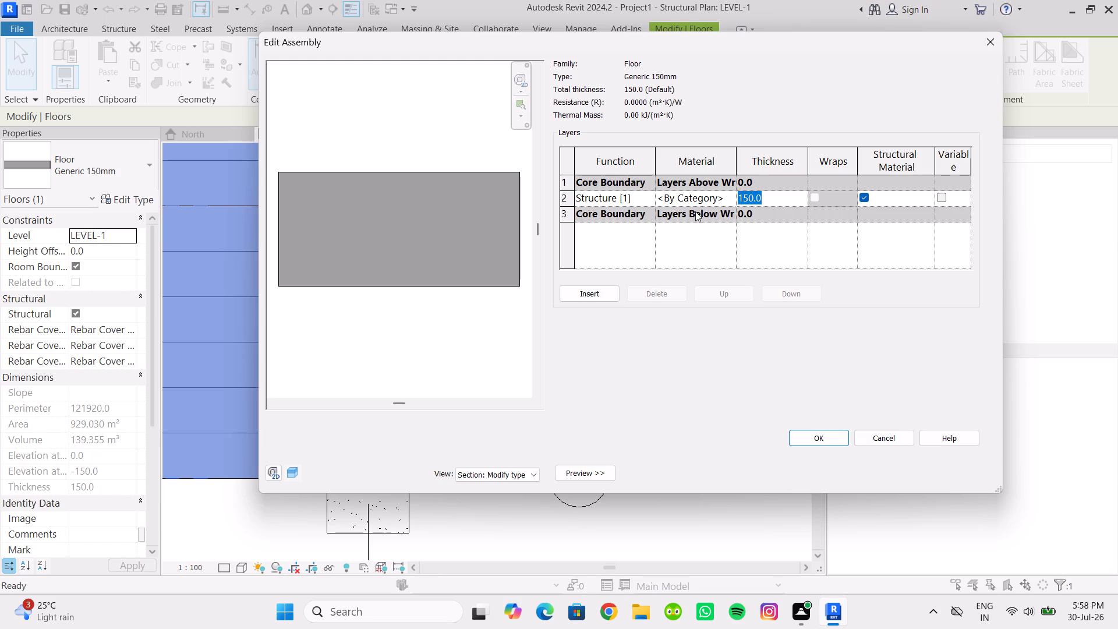
{"action": "type", "text": "6\""}
{"action": "left_click", "coordinate": [826, 436]}
{"action": "left_click", "coordinate": [956, 472]}
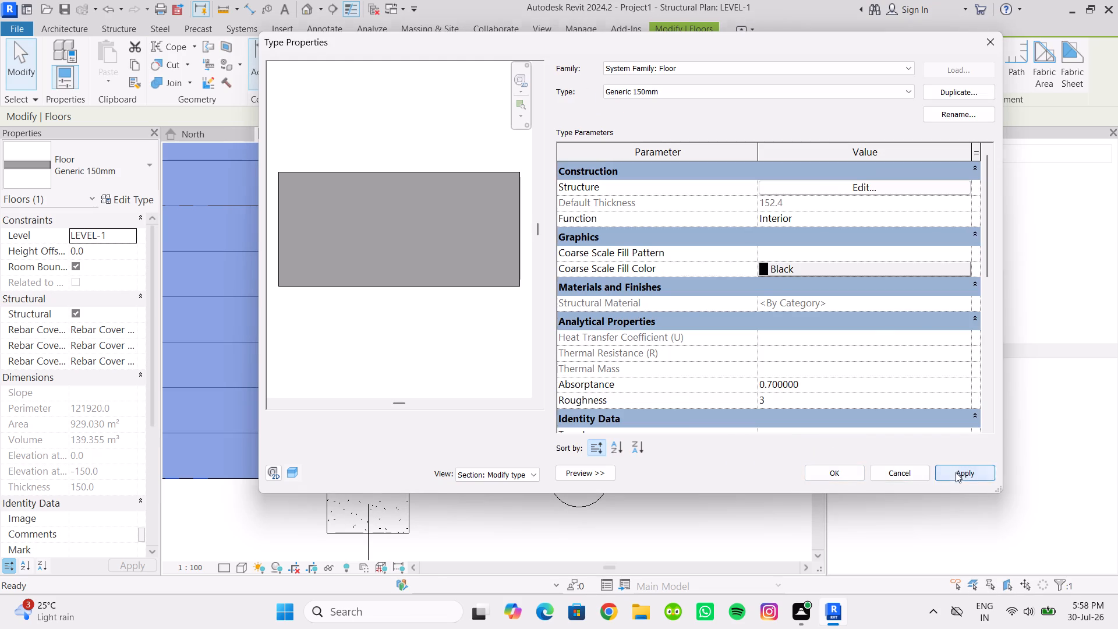
{"action": "left_click", "coordinate": [840, 473]}
{"action": "scroll", "coordinate": [700, 457], "scroll_direction": "down", "scroll_amount": 5}
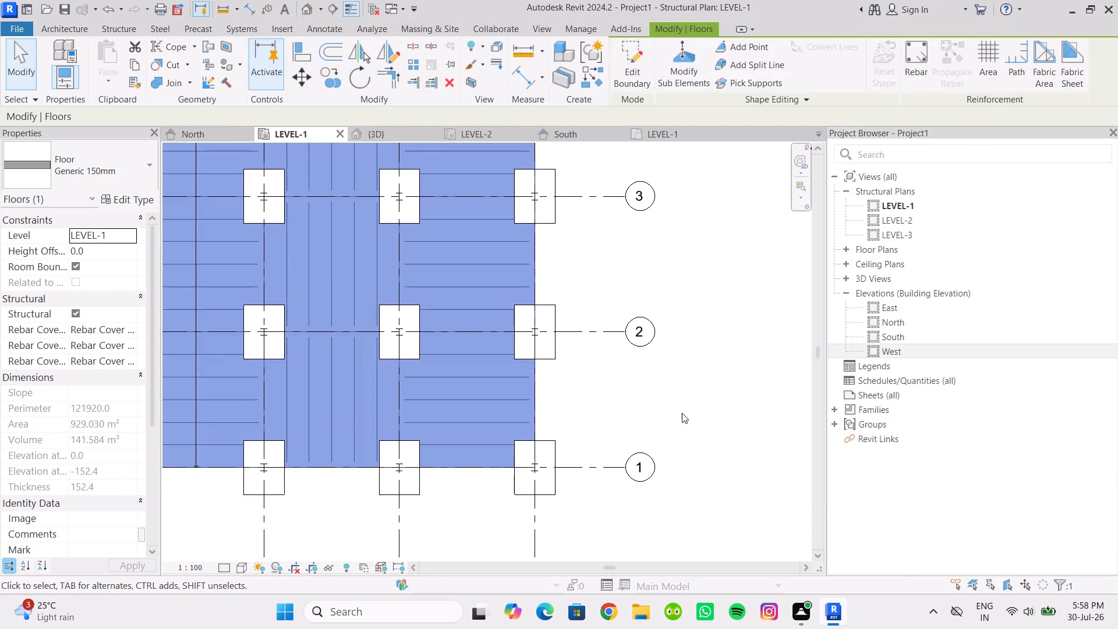
{"action": "left_click", "coordinate": [682, 412]}
Examine the new floor's edges against the footings, columns and LEVEL-1 beams in the 3D view.
{"action": "left_click", "coordinate": [383, 128]}
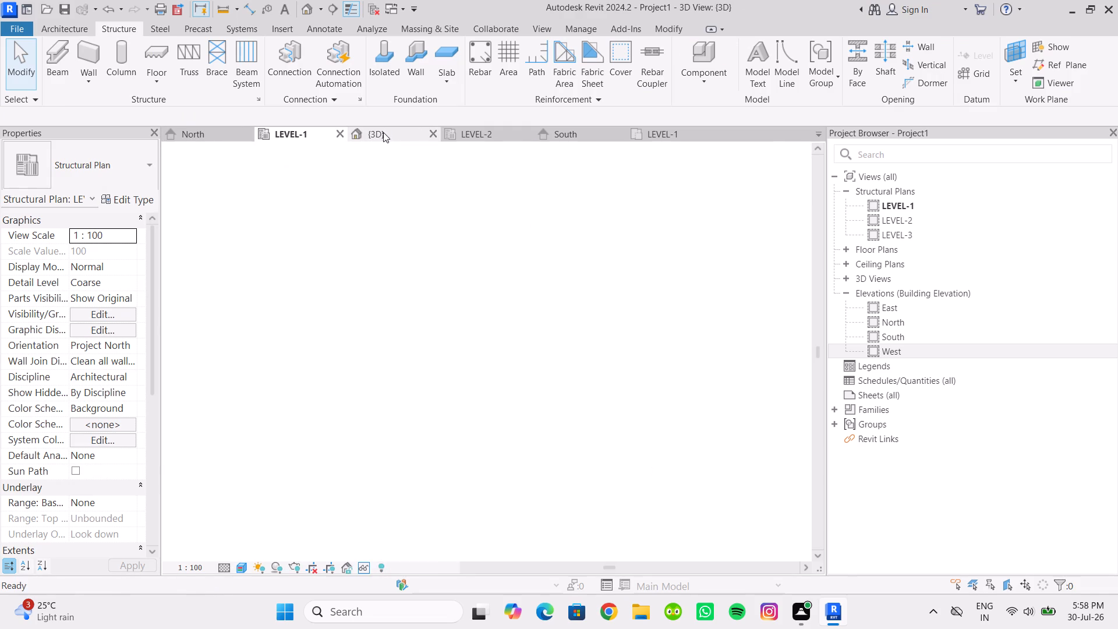
{"action": "scroll", "coordinate": [447, 317], "scroll_direction": "down", "scroll_amount": 2}
{"action": "scroll", "coordinate": [449, 343], "scroll_direction": "up", "scroll_amount": 2}
{"action": "middle_click_drag", "start_coordinate": [445, 354], "coordinate": [503, 192], "text": "shift"}
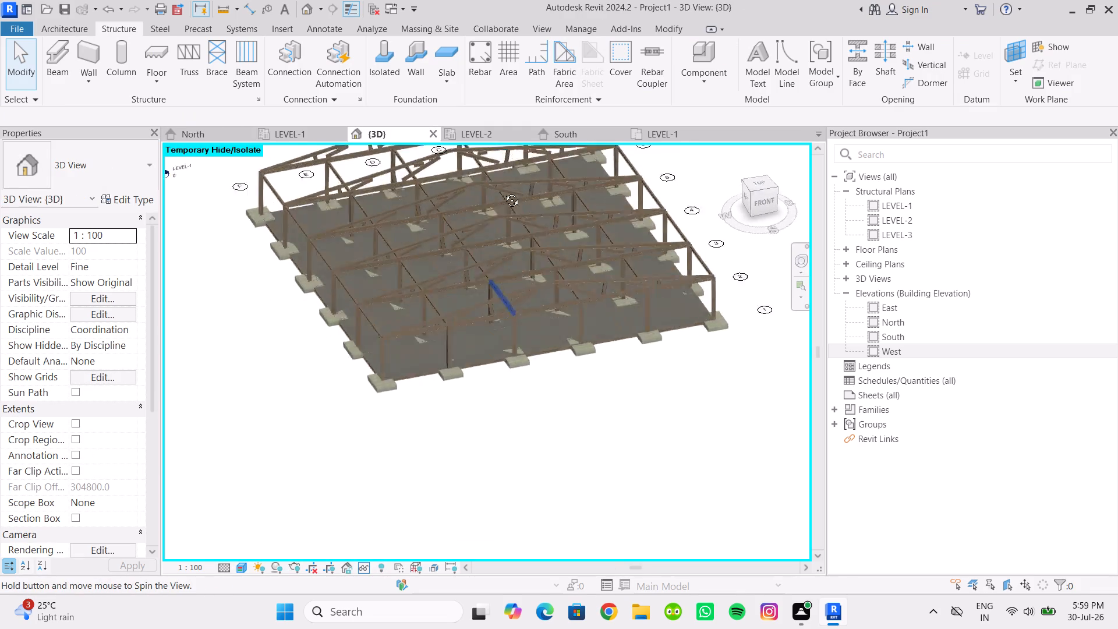
{"action": "middle_click_drag", "start_coordinate": [503, 192], "coordinate": [519, 168], "text": "shift"}
{"action": "scroll", "coordinate": [435, 342], "scroll_direction": "up", "scroll_amount": 5}
{"action": "middle_click_drag", "start_coordinate": [395, 360], "coordinate": [466, 460]}
{"action": "scroll", "coordinate": [468, 451], "scroll_direction": "up", "scroll_amount": 6}
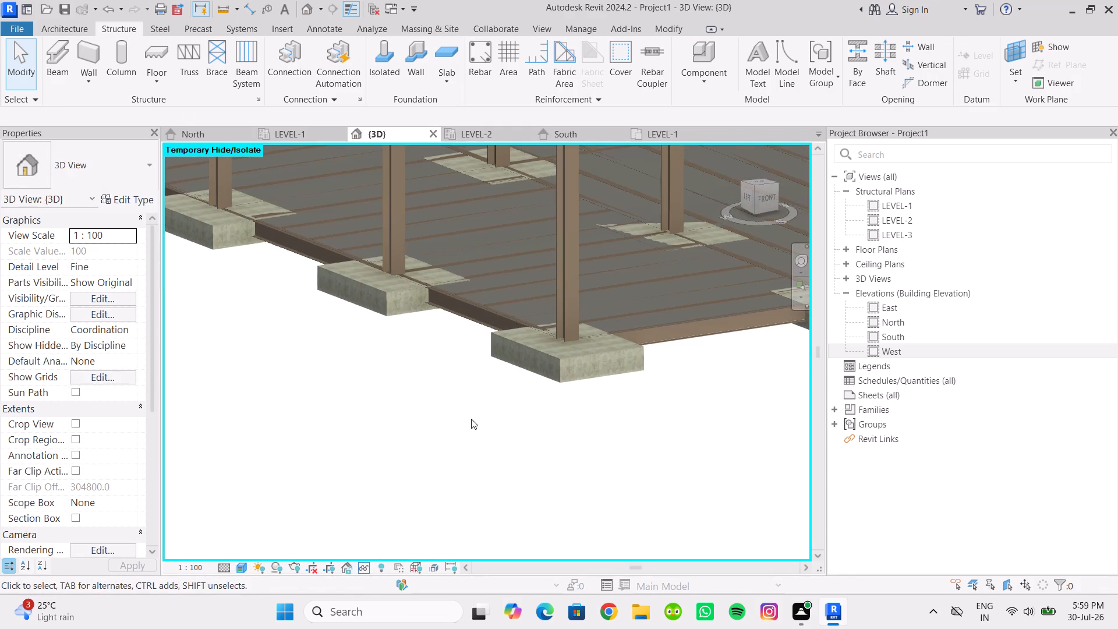
{"action": "middle_click_drag", "start_coordinate": [454, 386], "coordinate": [430, 520]}
{"action": "scroll", "coordinate": [479, 439], "scroll_direction": "up", "scroll_amount": 5}
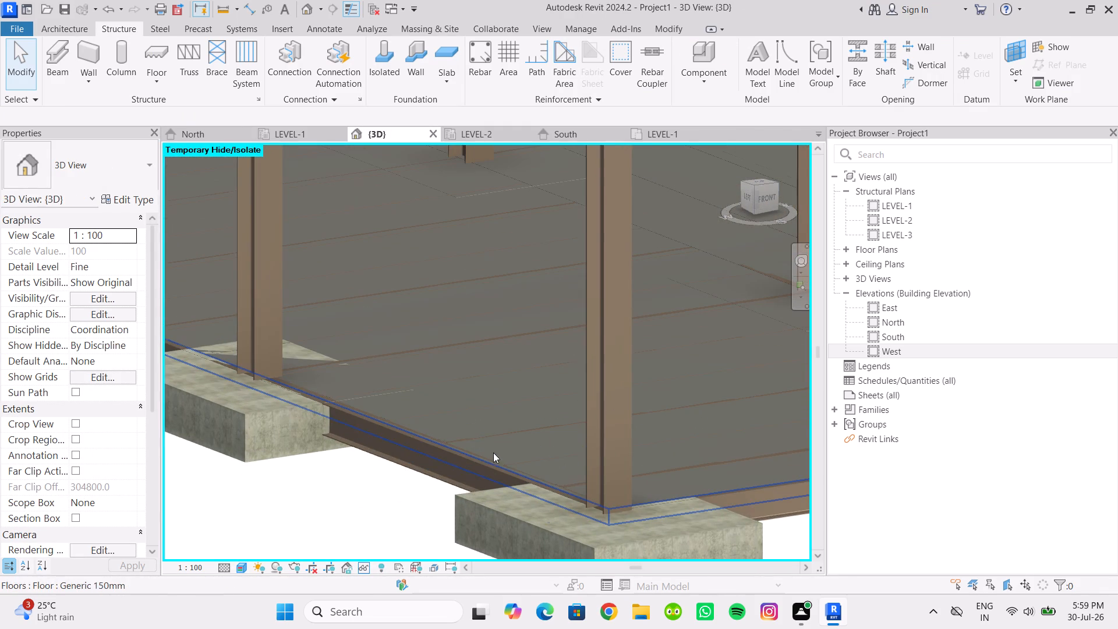
{"action": "scroll", "coordinate": [443, 391], "scroll_direction": "down", "scroll_amount": 4}
{"action": "middle_click_drag", "start_coordinate": [420, 411], "coordinate": [356, 453], "text": "shift"}
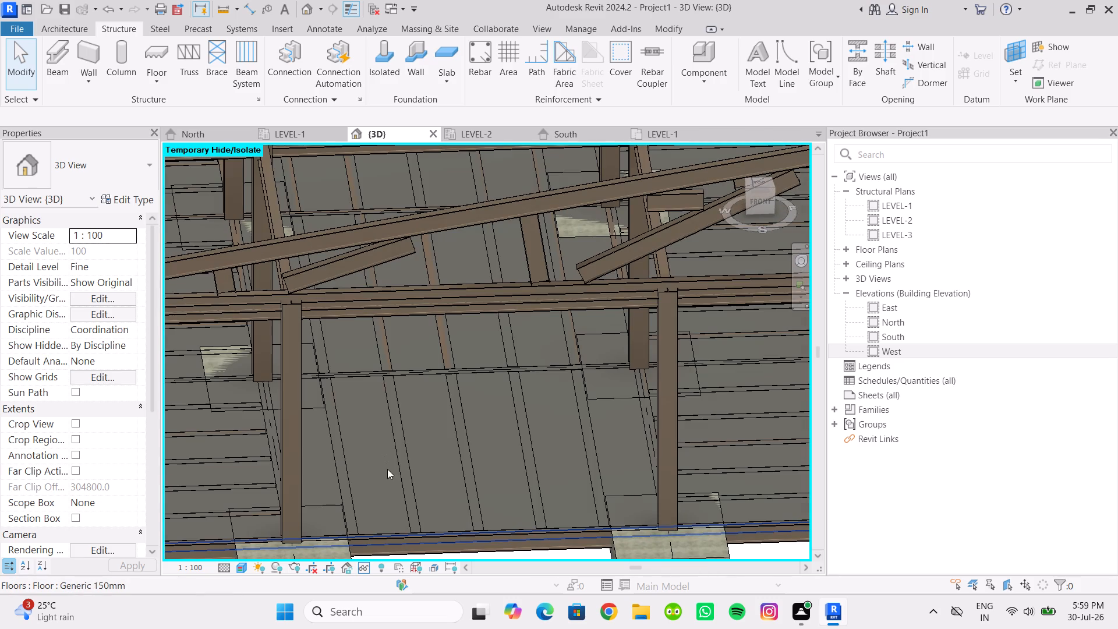
Select the LEVEL-1 floor in the 3D view and nudge it up to a height offset of 300 mm.
{"action": "left_click", "coordinate": [382, 513]}
{"action": "scroll", "coordinate": [391, 467], "scroll_direction": "down", "scroll_amount": 4}
{"action": "middle_click_drag", "start_coordinate": [391, 469], "coordinate": [491, 430]}
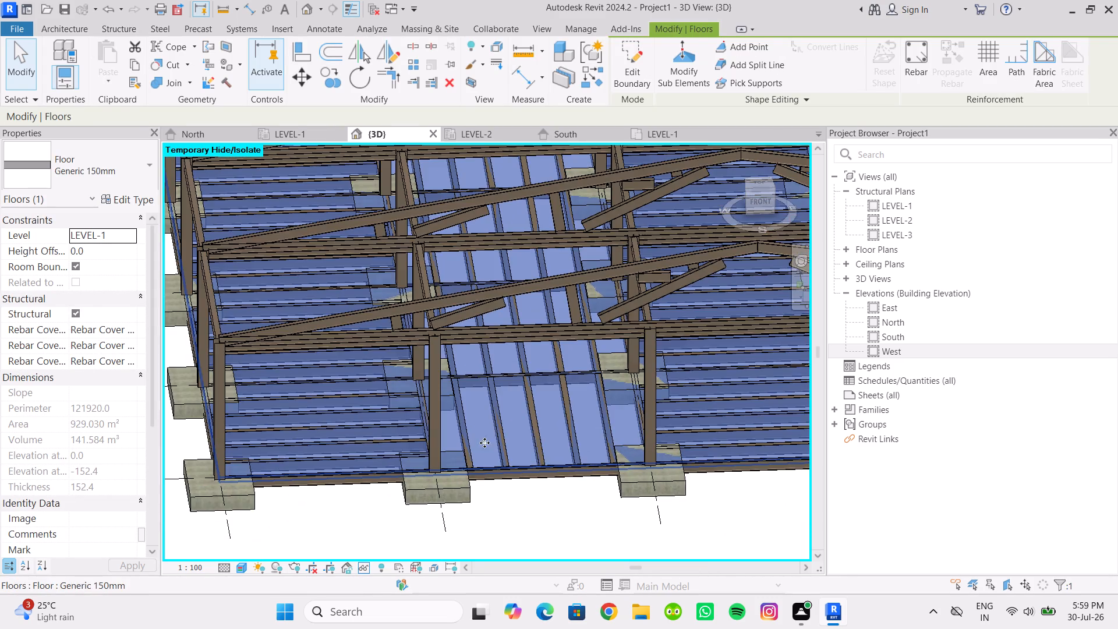
{"action": "middle_click_drag", "start_coordinate": [456, 467], "coordinate": [432, 378], "text": "shift"}
{"action": "middle_click_drag", "start_coordinate": [384, 363], "coordinate": [465, 440]}
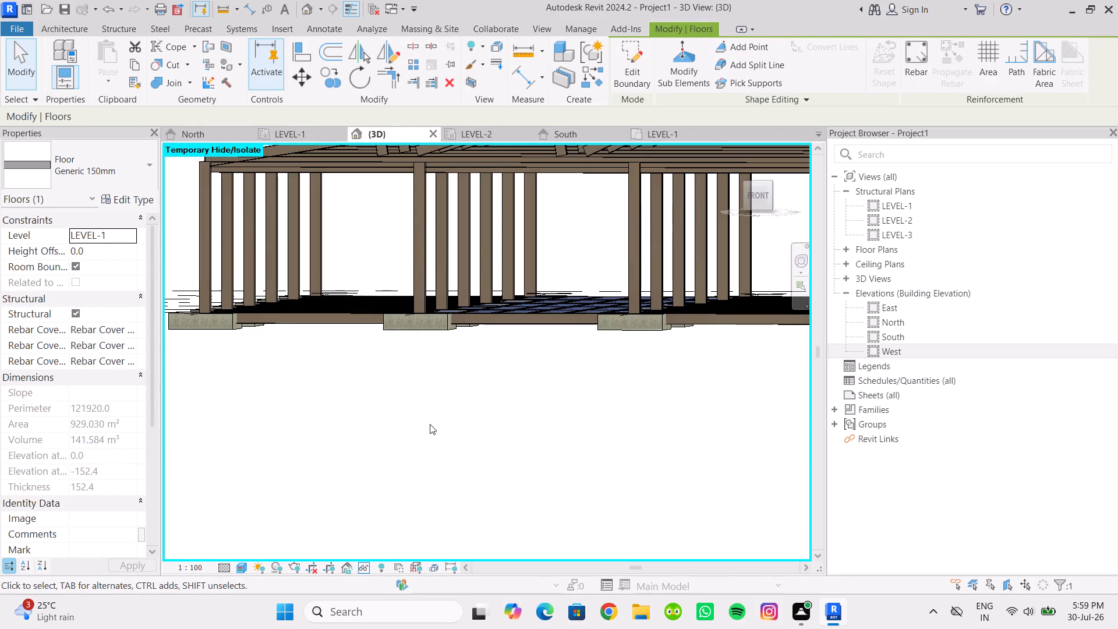
{"action": "key", "text": "Up"}
{"action": "key", "text": "Up"}
{"action": "key", "text": "Up"}
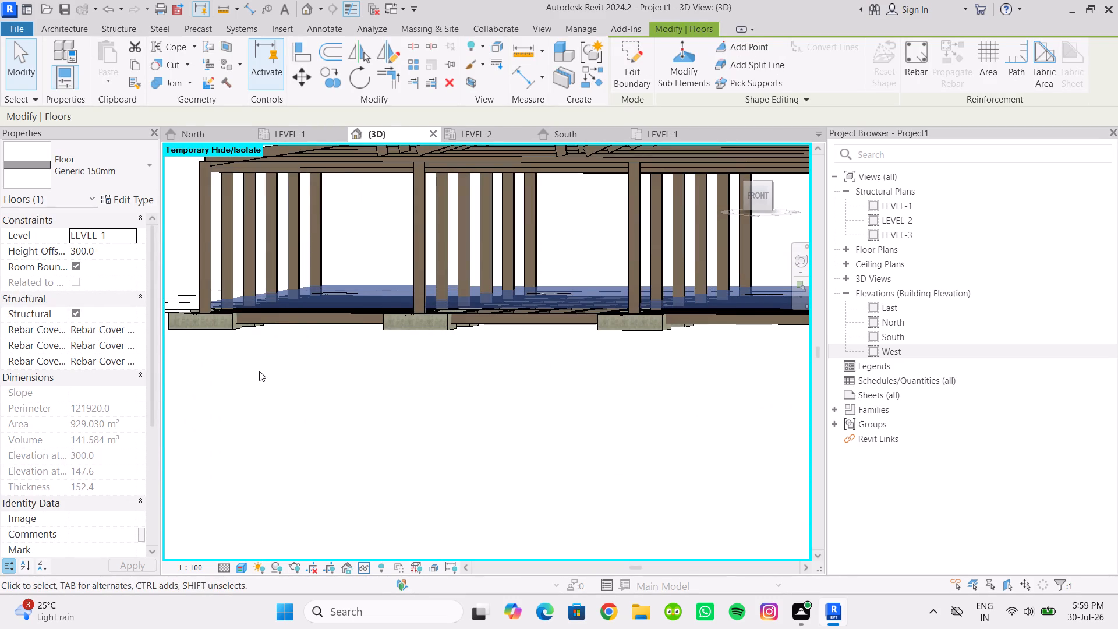
Nudge the floor down toward the footings and beams to a height offset of 160 mm, using the front 3D view.
{"action": "scroll", "coordinate": [229, 324], "scroll_direction": "up", "scroll_amount": 6}
{"action": "middle_click_drag", "start_coordinate": [260, 342], "coordinate": [273, 347], "text": "shift"}
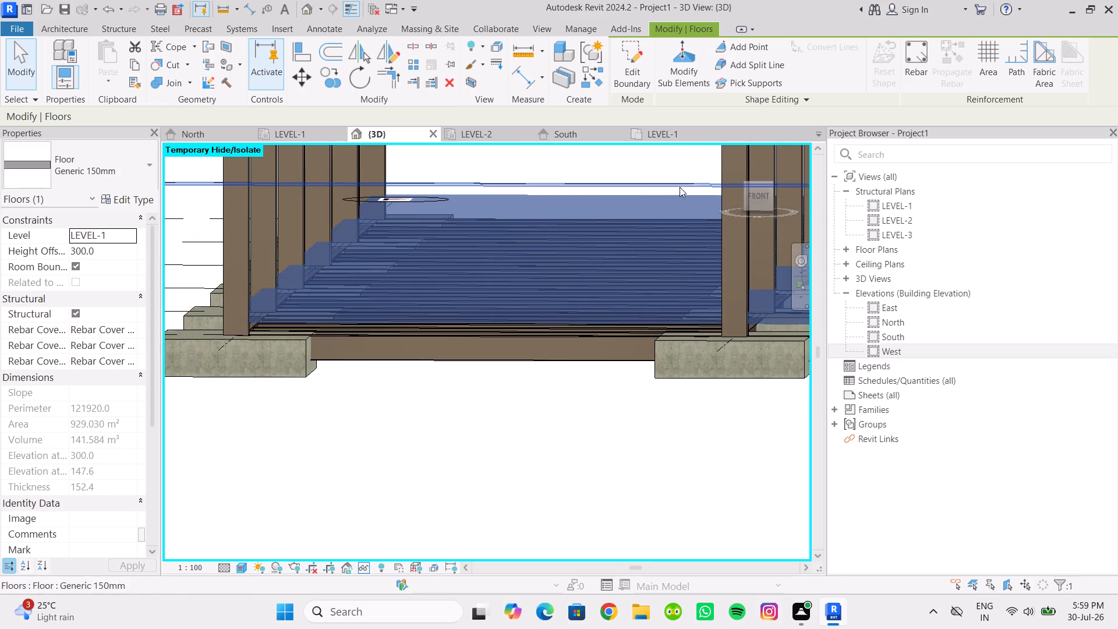
{"action": "left_click", "coordinate": [759, 191]}
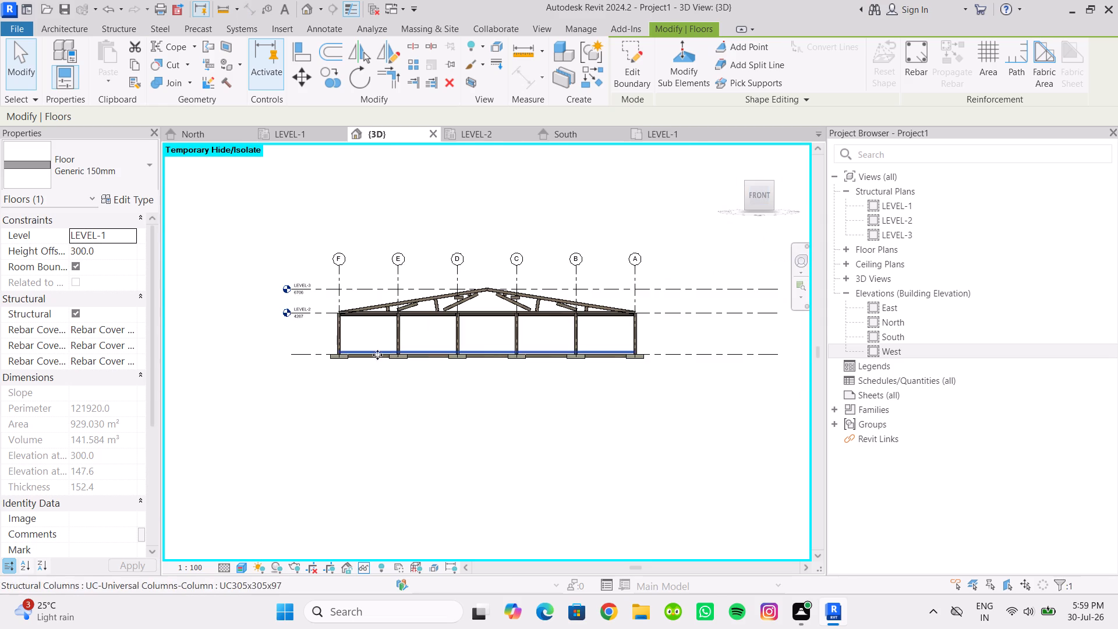
{"action": "scroll", "coordinate": [348, 366], "scroll_direction": "up", "scroll_amount": 16}
{"action": "middle_click_drag", "start_coordinate": [433, 451], "coordinate": [434, 487]}
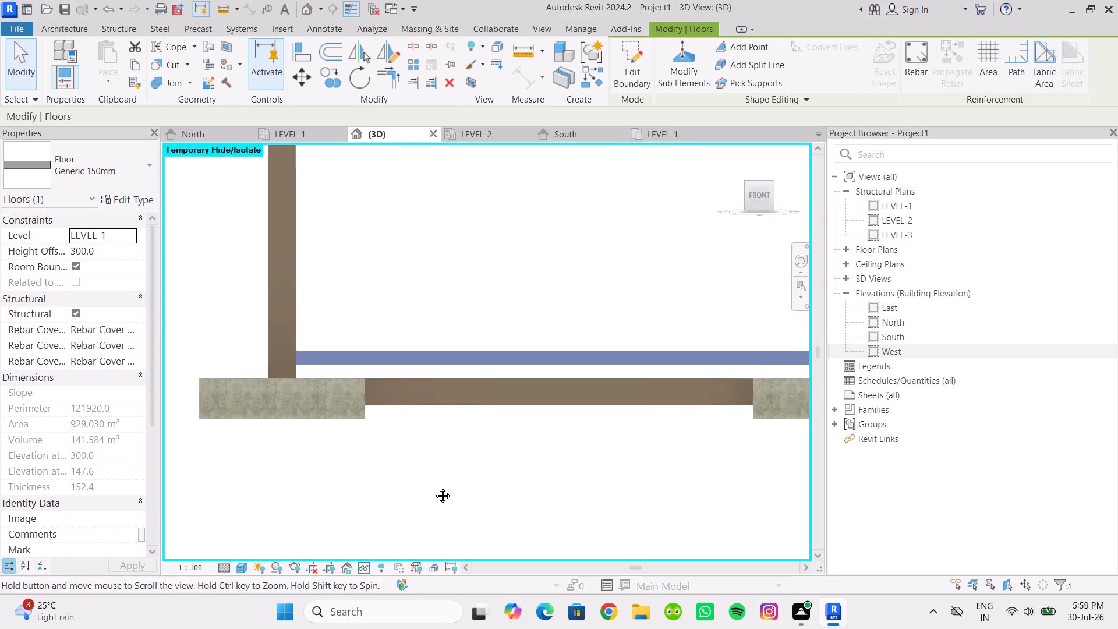
{"action": "middle_click_drag", "start_coordinate": [434, 487], "coordinate": [434, 487]}
{"action": "scroll", "coordinate": [438, 487], "scroll_direction": "up", "scroll_amount": 3}
{"action": "middle_click_drag", "start_coordinate": [449, 487], "coordinate": [490, 522]}
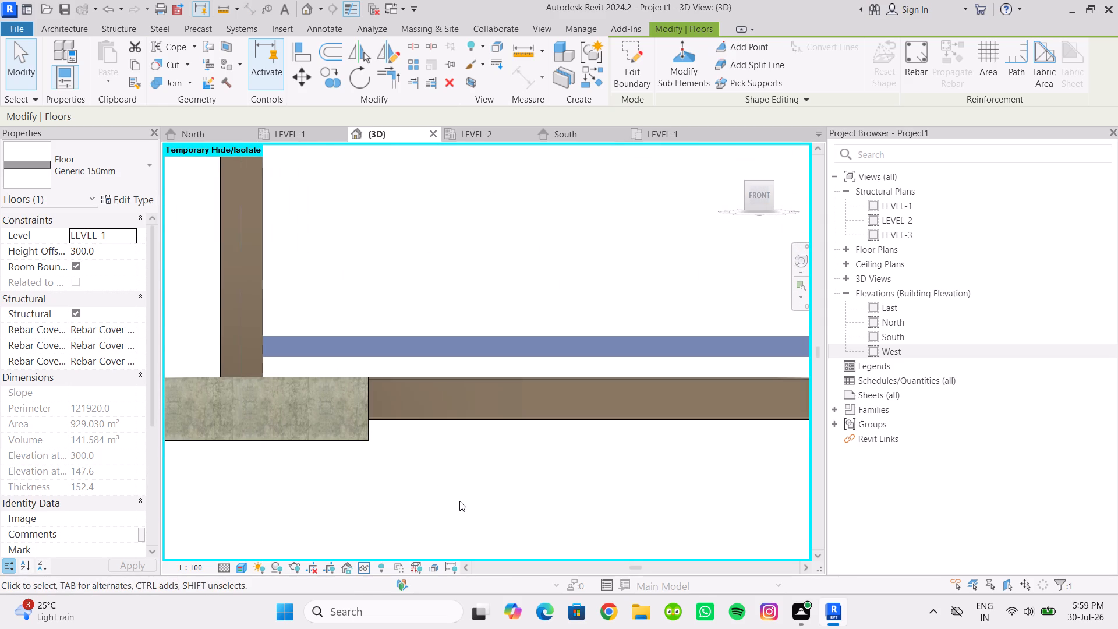
{"action": "key", "text": "Down"}
{"action": "key", "text": "Down"}
{"action": "key", "text": "Down"}
{"action": "key", "text": "Down"}
{"action": "key", "text": "Down"}
{"action": "key", "text": "Down"}
{"action": "key", "text": "Down"}
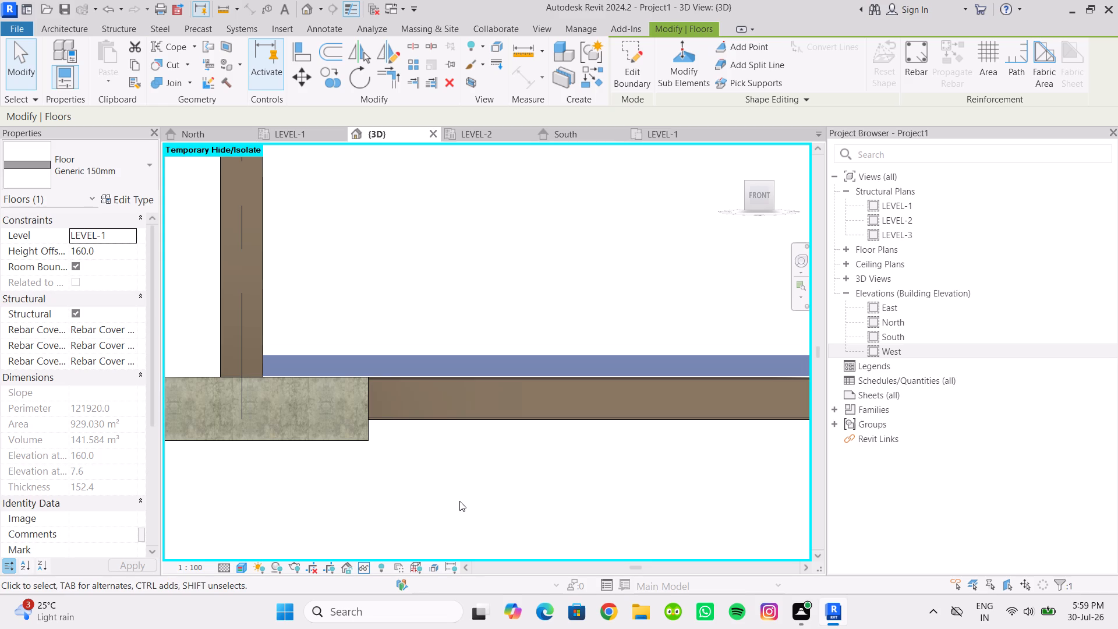
Fine-nudge the floor down to a height offset of 152.5 mm so its underside meets the footing and beam tops.
{"action": "scroll", "coordinate": [335, 343], "scroll_direction": "up", "scroll_amount": 6}
{"action": "scroll", "coordinate": [392, 445], "scroll_direction": "up", "scroll_amount": 6}
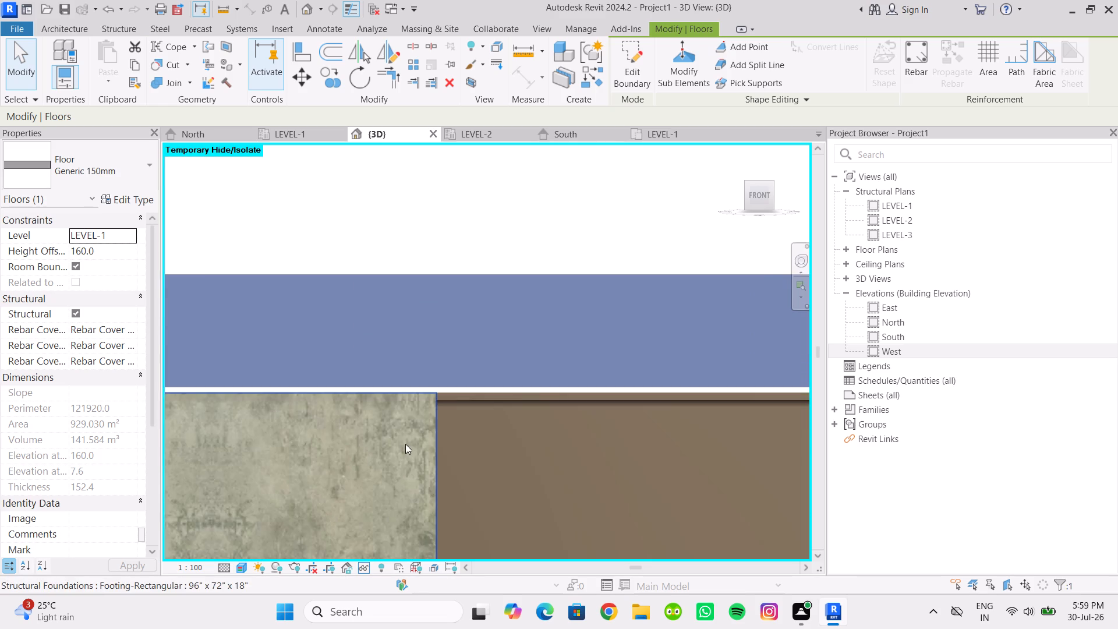
{"action": "scroll", "coordinate": [443, 415], "scroll_direction": "up", "scroll_amount": 4}
{"action": "middle_click_drag", "start_coordinate": [452, 387], "coordinate": [446, 408]}
{"action": "key", "text": "Down"}
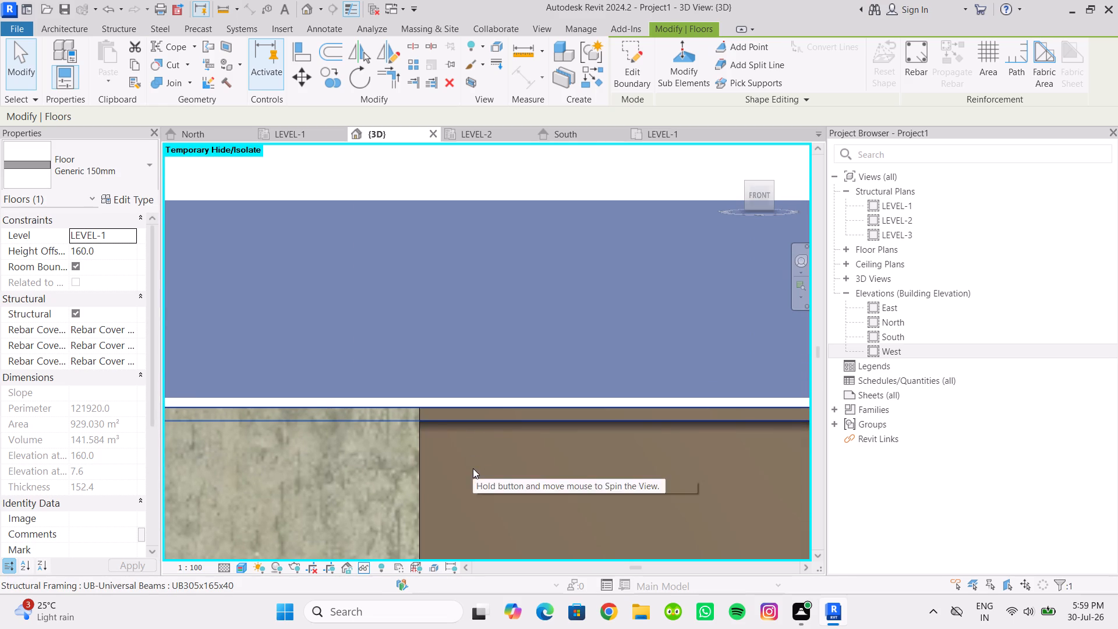
{"action": "key", "text": "Down"}
{"action": "key", "text": "Down"}
{"action": "scroll", "coordinate": [617, 372], "scroll_direction": "down", "scroll_amount": 7}
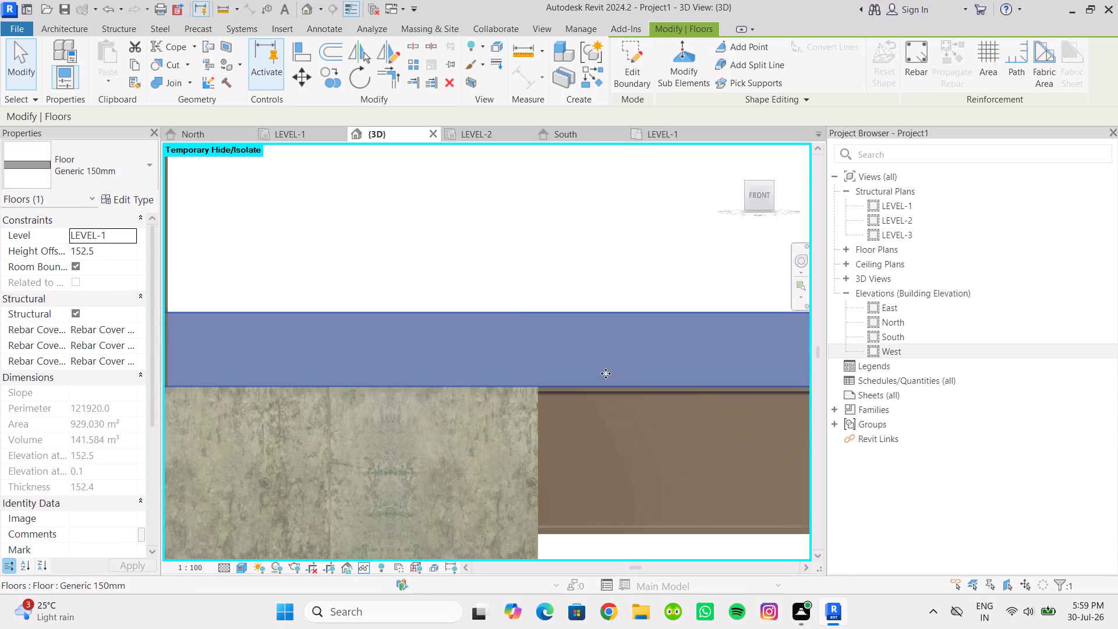
{"action": "scroll", "coordinate": [568, 628], "scroll_direction": "down", "scroll_amount": 3}
{"action": "scroll", "coordinate": [526, 284], "scroll_direction": "down", "scroll_amount": 11}
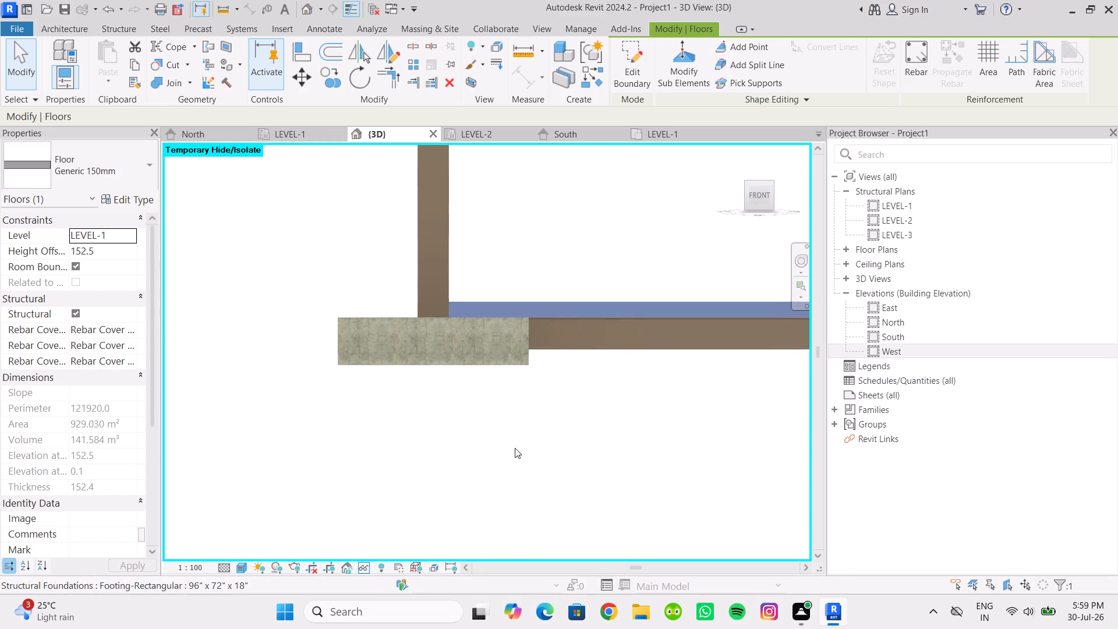
Deselect the floor and examine the repositioned slab against the footings, columns and beams from several sides in the 3D view.
{"action": "left_click", "coordinate": [515, 448]}
{"action": "scroll", "coordinate": [509, 412], "scroll_direction": "down", "scroll_amount": 6}
{"action": "middle_click_drag", "start_coordinate": [500, 395], "coordinate": [503, 411]}
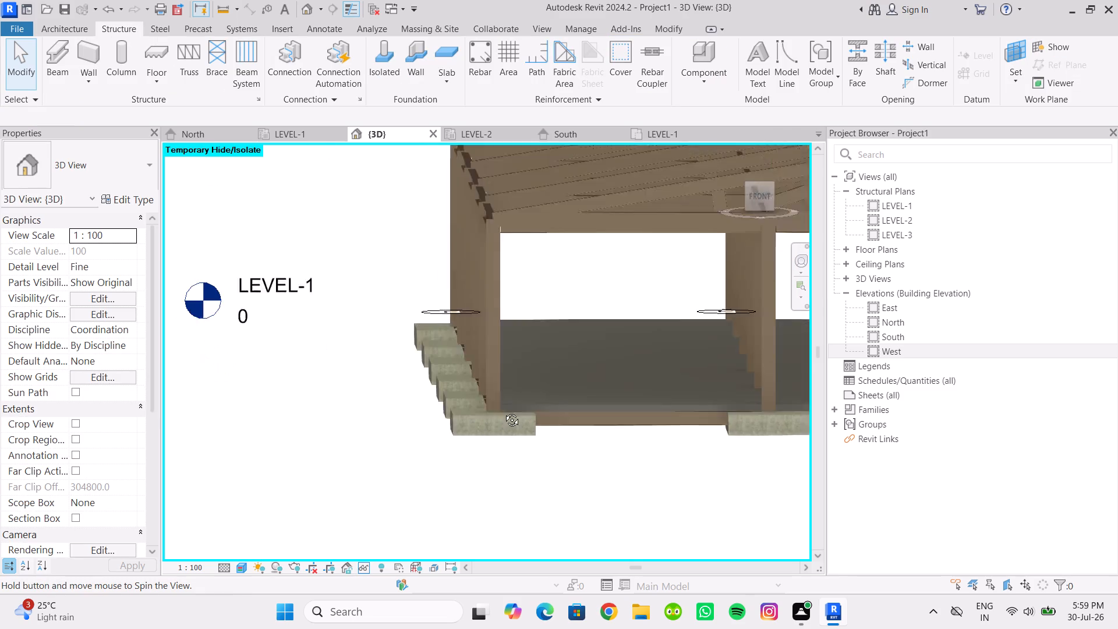
{"action": "middle_click_drag", "start_coordinate": [503, 411], "coordinate": [457, 447]}
{"action": "scroll", "coordinate": [535, 436], "scroll_direction": "down", "scroll_amount": 3}
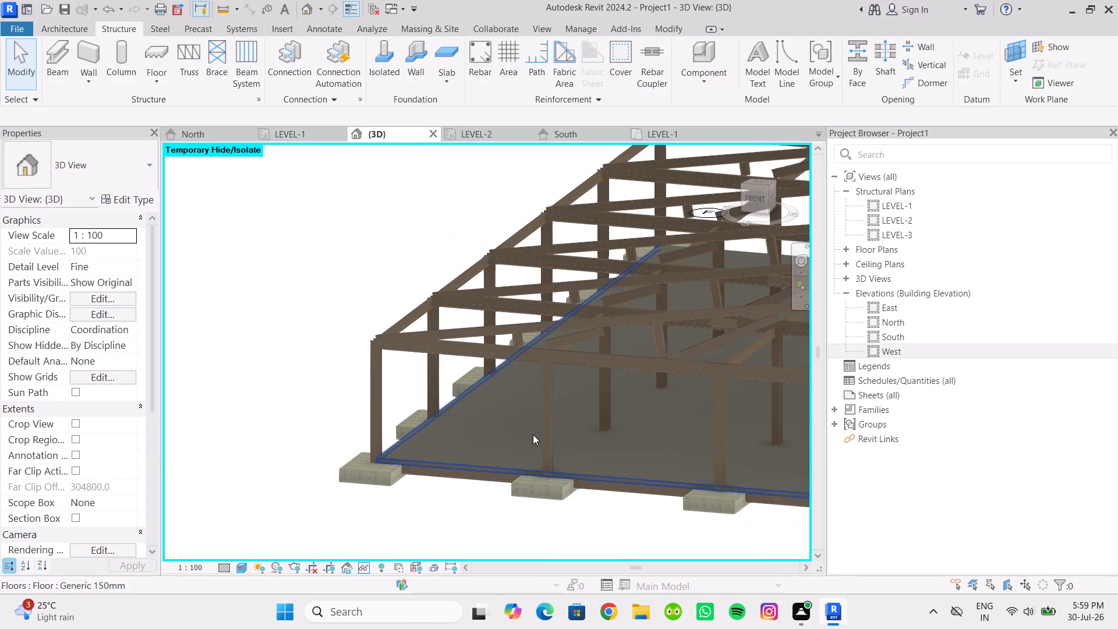
{"action": "middle_click_drag", "start_coordinate": [532, 434], "coordinate": [440, 376]}
{"action": "scroll", "coordinate": [491, 400], "scroll_direction": "down", "scroll_amount": 3}
{"action": "left_click", "coordinate": [508, 471]}
{"action": "scroll", "coordinate": [602, 444], "scroll_direction": "down", "scroll_amount": 3}
{"action": "middle_click_drag", "start_coordinate": [599, 445], "coordinate": [589, 449], "text": "shift"}
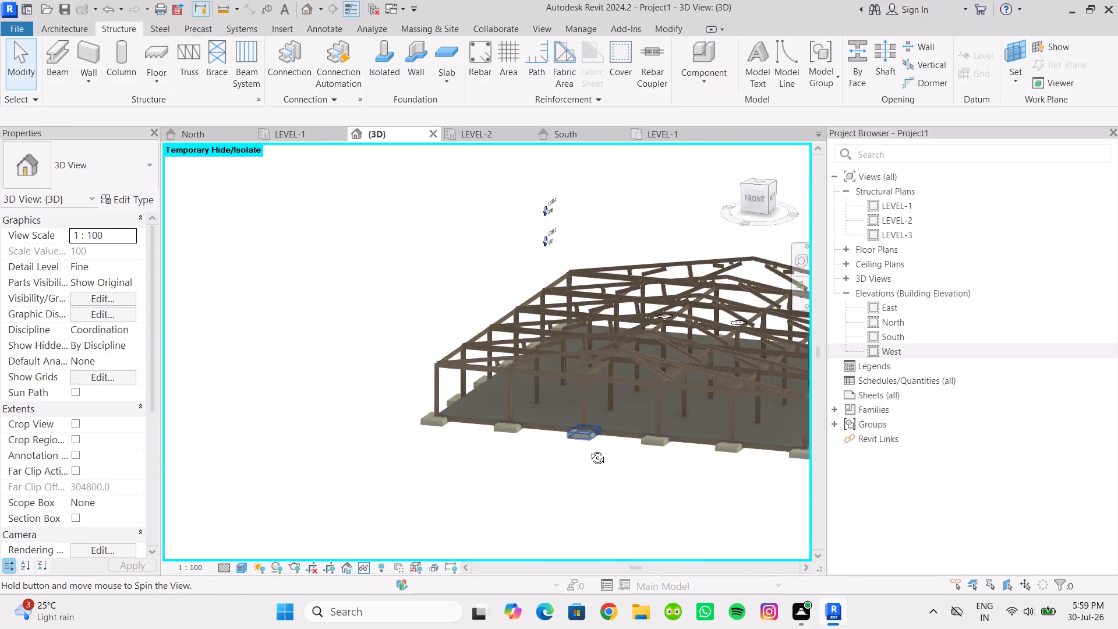
{"action": "middle_click_drag", "start_coordinate": [589, 449], "coordinate": [414, 476], "text": "shift"}
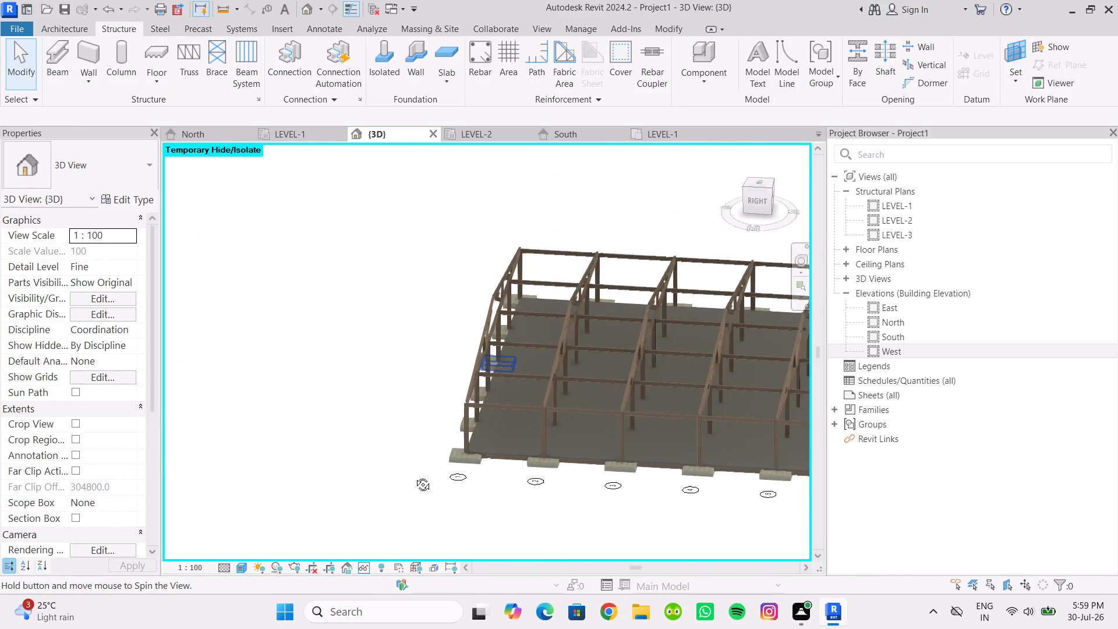
{"action": "middle_click_drag", "start_coordinate": [414, 476], "coordinate": [437, 448], "text": "shift"}
{"action": "scroll", "coordinate": [430, 448], "scroll_direction": "down", "scroll_amount": 2}
{"action": "middle_click_drag", "start_coordinate": [431, 451], "coordinate": [624, 483], "text": "shift"}
{"action": "middle_click_drag", "start_coordinate": [561, 493], "coordinate": [384, 472]}
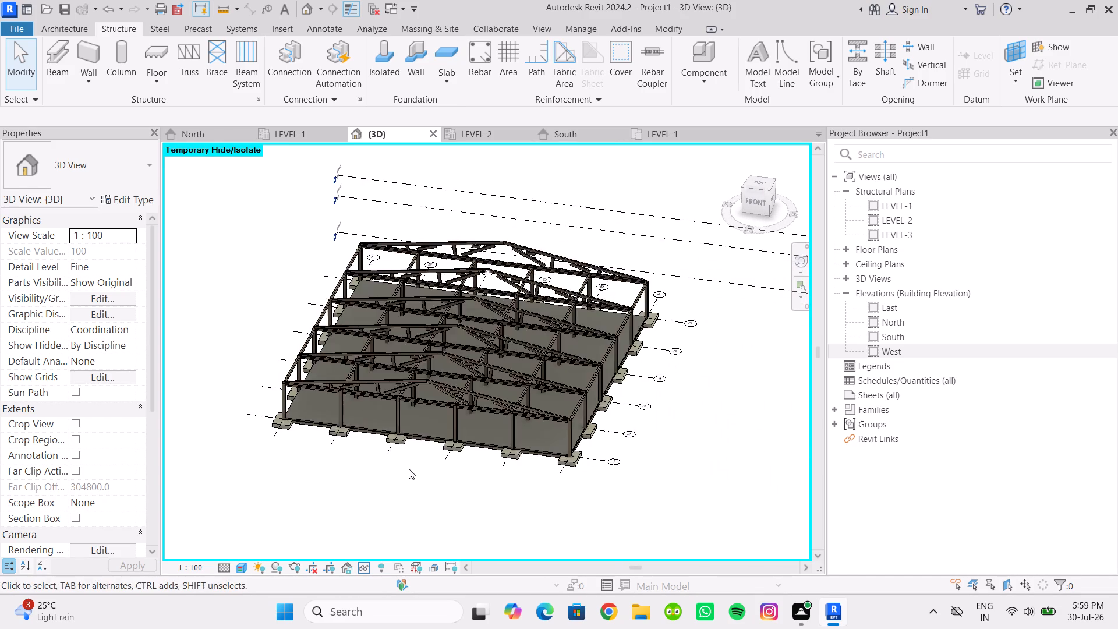
{"action": "scroll", "coordinate": [411, 471], "scroll_direction": "down", "scroll_amount": 2}
{"action": "middle_click_drag", "start_coordinate": [412, 473], "coordinate": [550, 447], "text": "shift"}
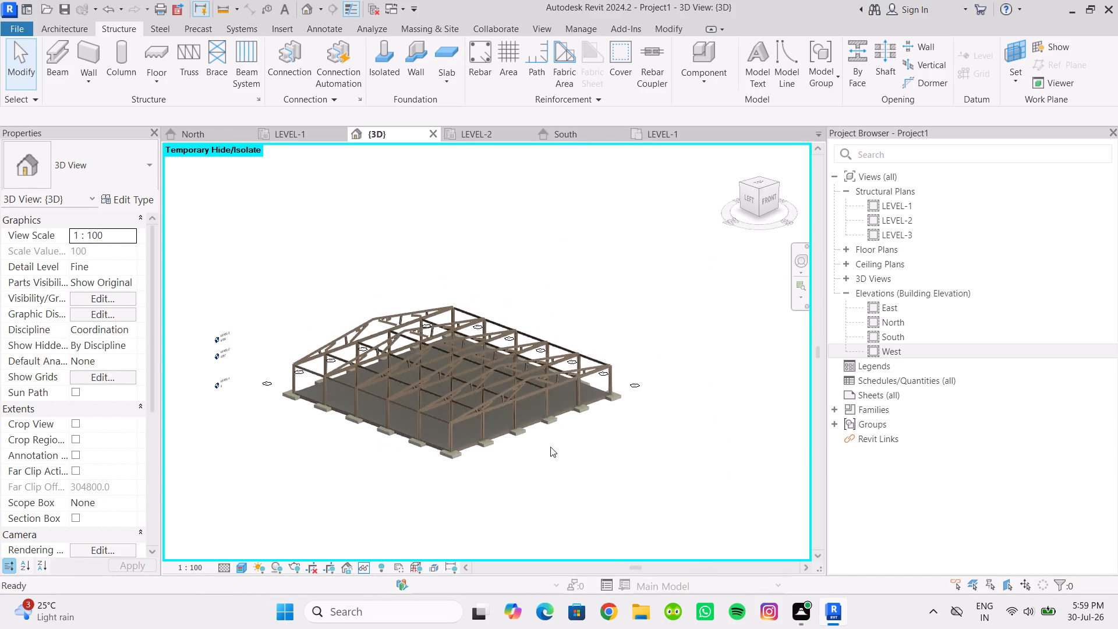
{"action": "scroll", "coordinate": [514, 463], "scroll_direction": "up", "scroll_amount": 3}
{"action": "middle_click_drag", "start_coordinate": [533, 485], "coordinate": [553, 500]}
{"action": "scroll", "coordinate": [469, 448], "scroll_direction": "up", "scroll_amount": 5}
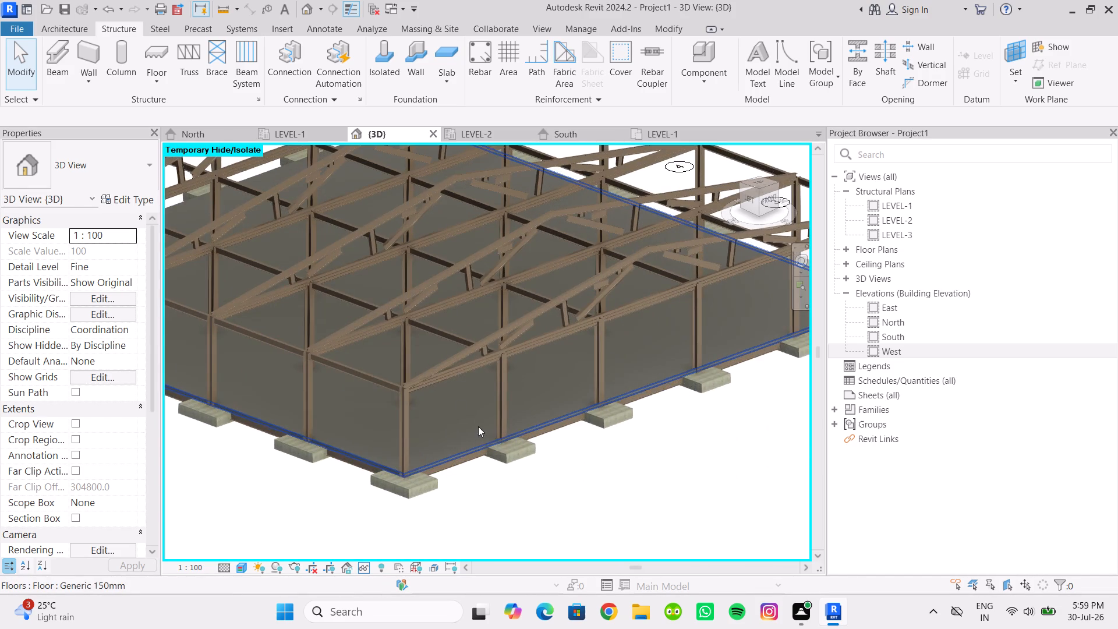
{"action": "scroll", "coordinate": [551, 471], "scroll_direction": "down", "scroll_amount": 3}
{"action": "left_click", "coordinate": [580, 515]}
{"action": "scroll", "coordinate": [568, 501], "scroll_direction": "down", "scroll_amount": 3}
Examine the underside of the model, checking the footings, LEVEL-1 beam framing and floor slab from below.
{"action": "middle_click_drag", "start_coordinate": [568, 504], "coordinate": [546, 494], "text": "shift"}
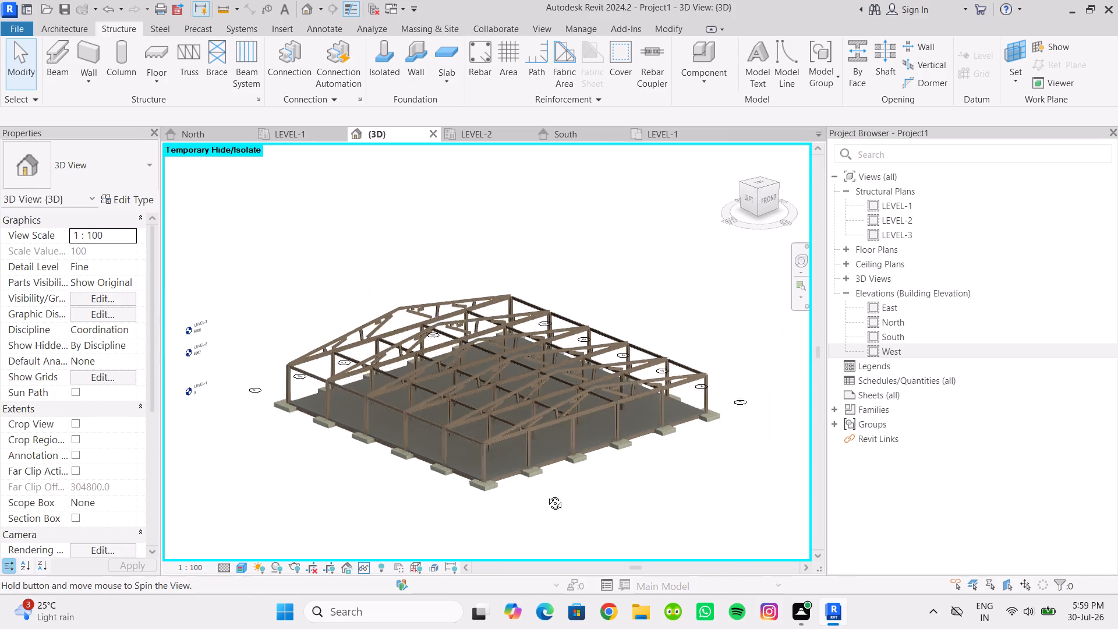
{"action": "middle_click_drag", "start_coordinate": [546, 494], "coordinate": [469, 299], "text": "shift"}
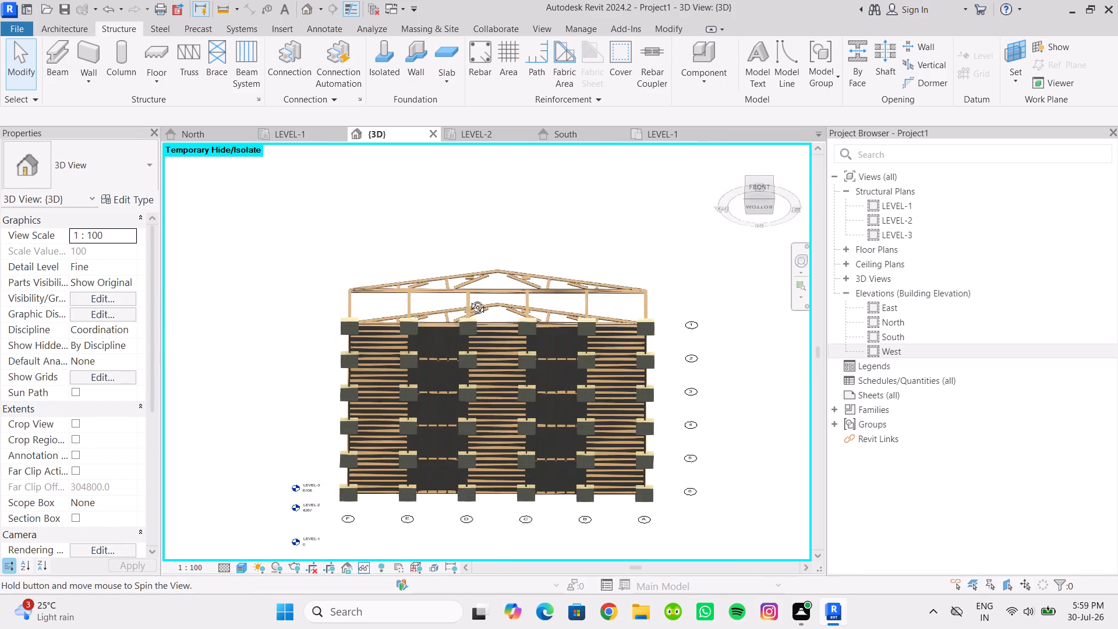
{"action": "middle_click_drag", "start_coordinate": [469, 299], "coordinate": [521, 117], "text": "shift"}
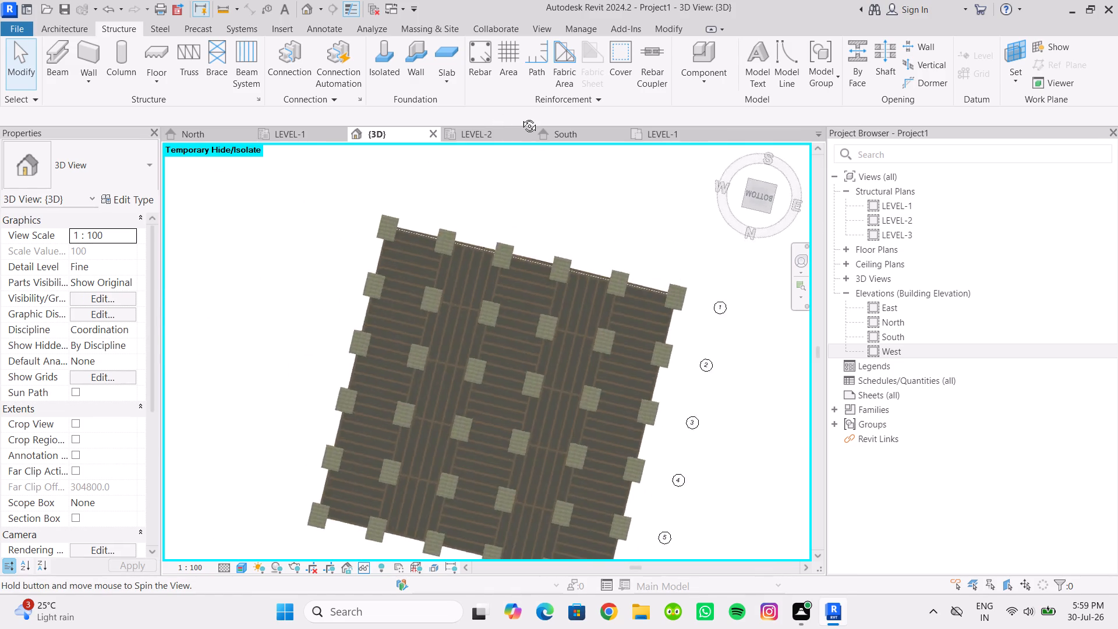
{"action": "middle_click_drag", "start_coordinate": [521, 117], "coordinate": [526, 470], "text": "shift"}
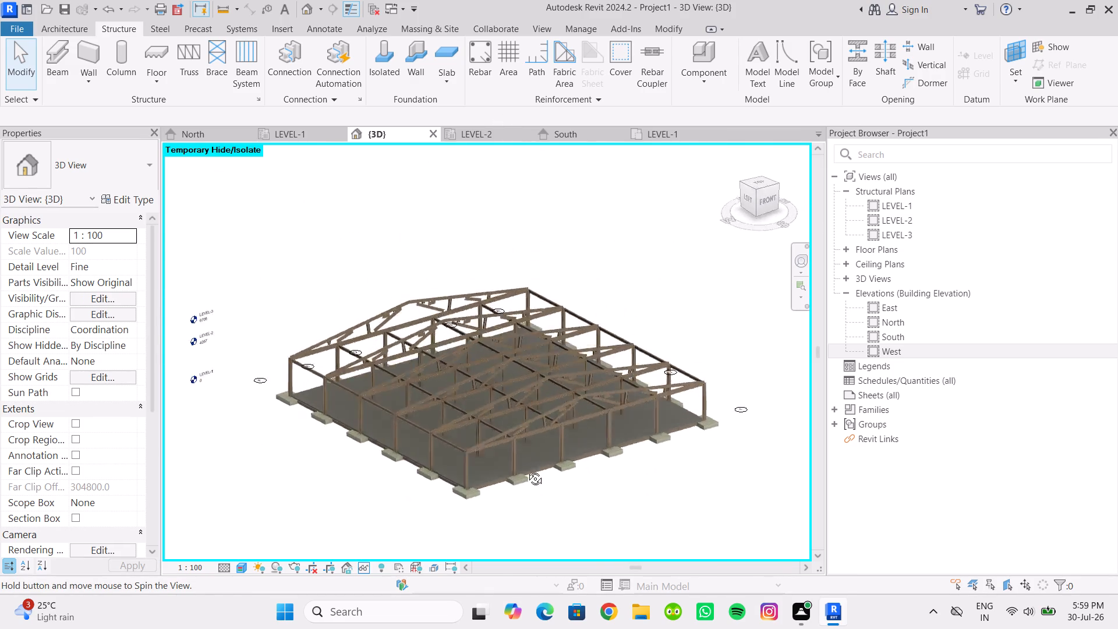
{"action": "middle_click_drag", "start_coordinate": [526, 470], "coordinate": [403, 253], "text": "shift"}
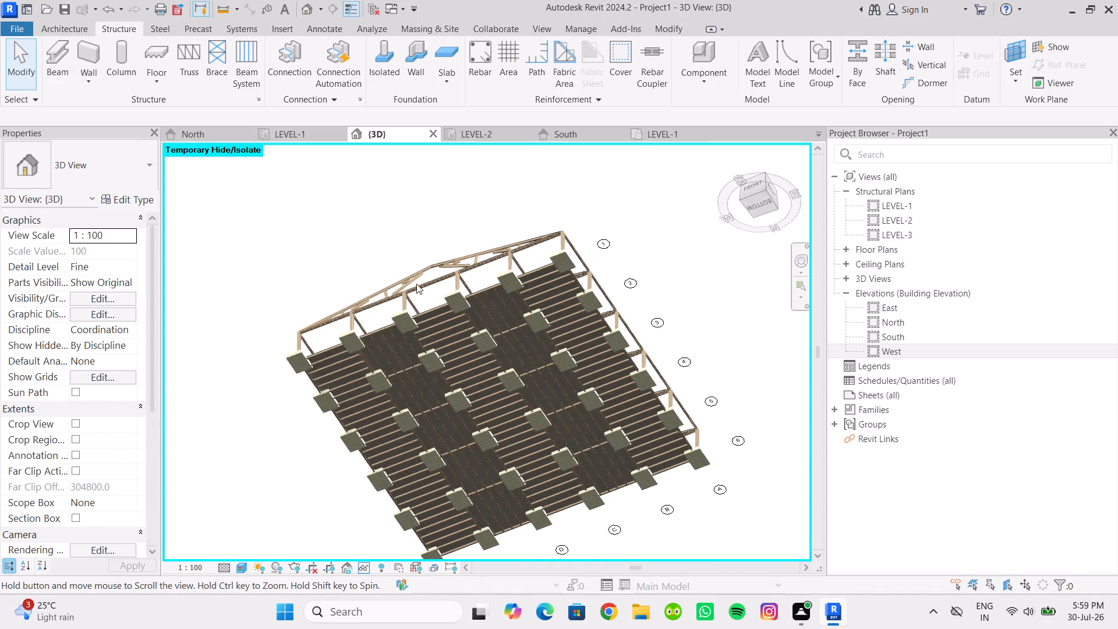
{"action": "scroll", "coordinate": [443, 363], "scroll_direction": "up", "scroll_amount": 5}
{"action": "scroll", "coordinate": [430, 333], "scroll_direction": "down", "scroll_amount": 4}
{"action": "middle_click_drag", "start_coordinate": [433, 326], "coordinate": [464, 302], "text": "shift"}
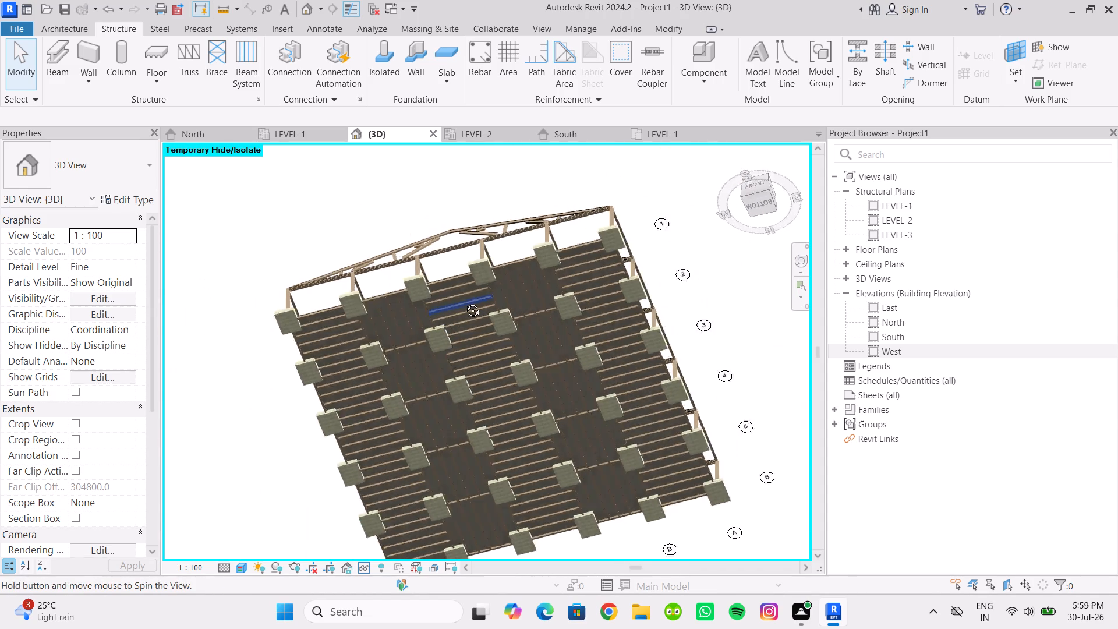
{"action": "middle_click_drag", "start_coordinate": [464, 302], "coordinate": [488, 378], "text": "shift"}
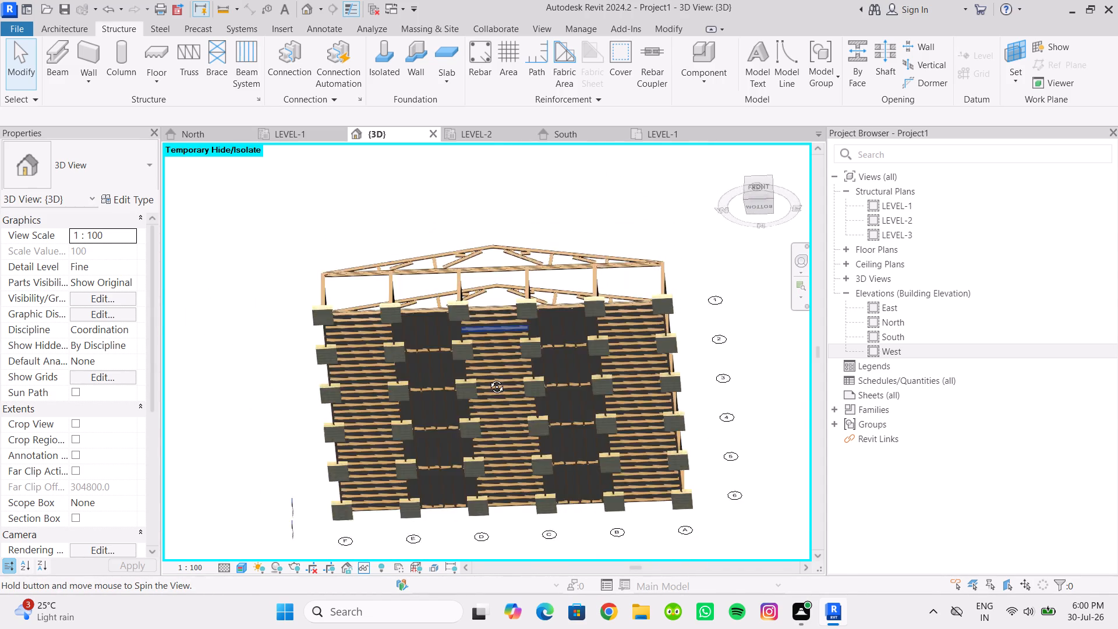
{"action": "middle_click_drag", "start_coordinate": [488, 378], "coordinate": [593, 552], "text": "shift"}
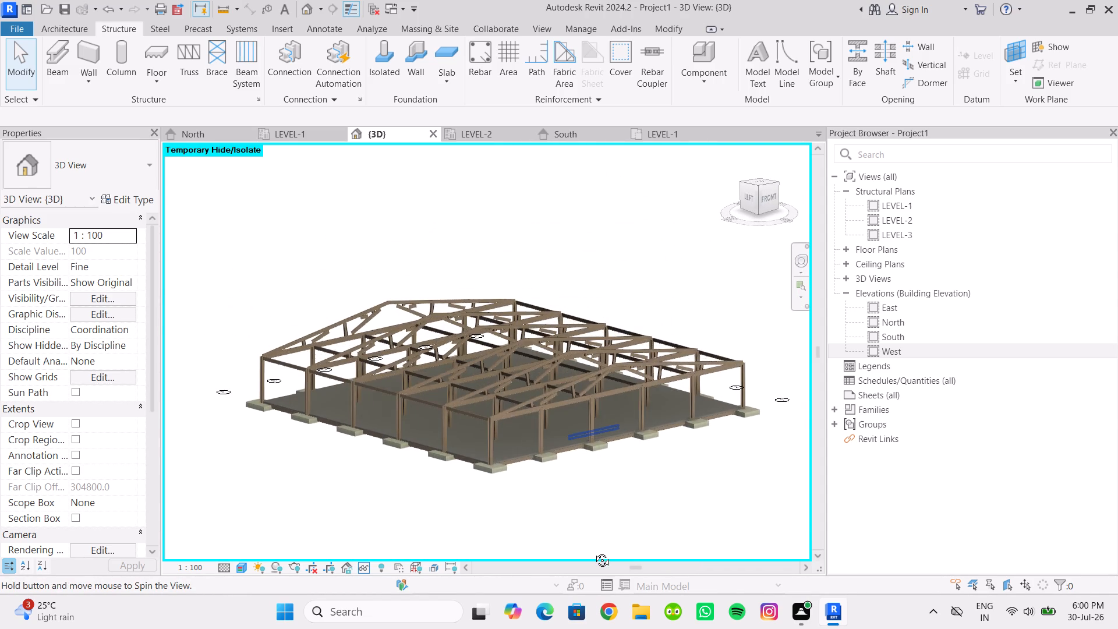
Examine the column bases, footings and slab edge up close along the front side and at the corner on grid 1.
{"action": "middle_click_drag", "start_coordinate": [593, 552], "coordinate": [588, 552], "text": "shift"}
{"action": "scroll", "coordinate": [558, 507], "scroll_direction": "up", "scroll_amount": 4}
{"action": "scroll", "coordinate": [575, 448], "scroll_direction": "up", "scroll_amount": 4}
{"action": "middle_click_drag", "start_coordinate": [585, 451], "coordinate": [465, 514], "text": "shift"}
{"action": "scroll", "coordinate": [583, 457], "scroll_direction": "up", "scroll_amount": 1, "text": "shift"}
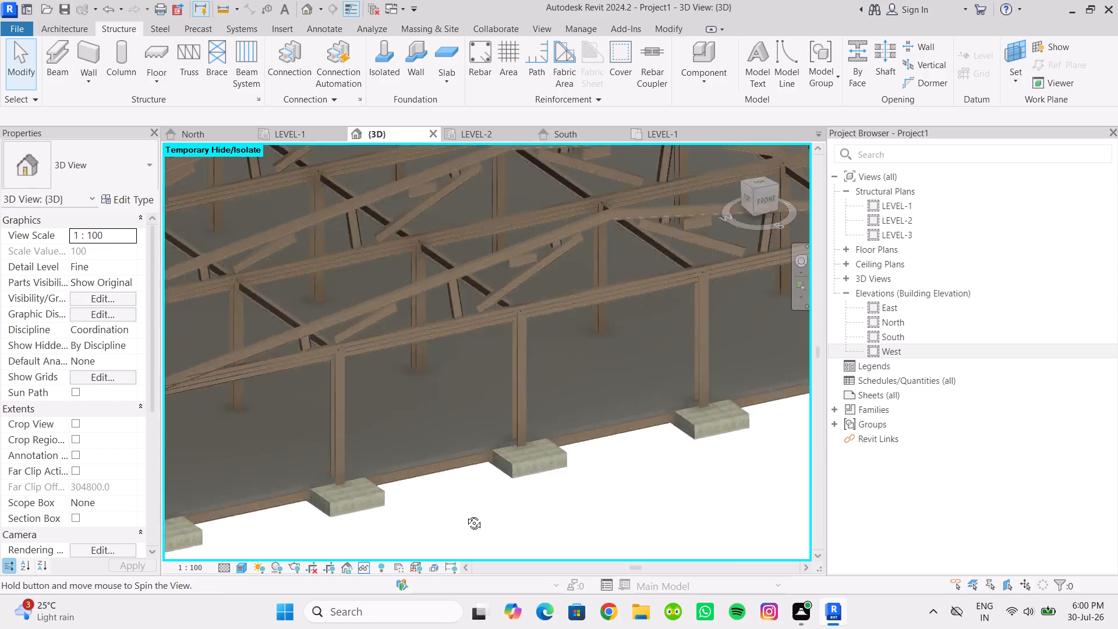
{"action": "middle_click_drag", "start_coordinate": [465, 514], "coordinate": [443, 521], "text": "shift"}
{"action": "scroll", "coordinate": [428, 369], "scroll_direction": "down", "scroll_amount": 8}
{"action": "left_click", "coordinate": [450, 518]}
{"action": "scroll", "coordinate": [433, 485], "scroll_direction": "up", "scroll_amount": 4}
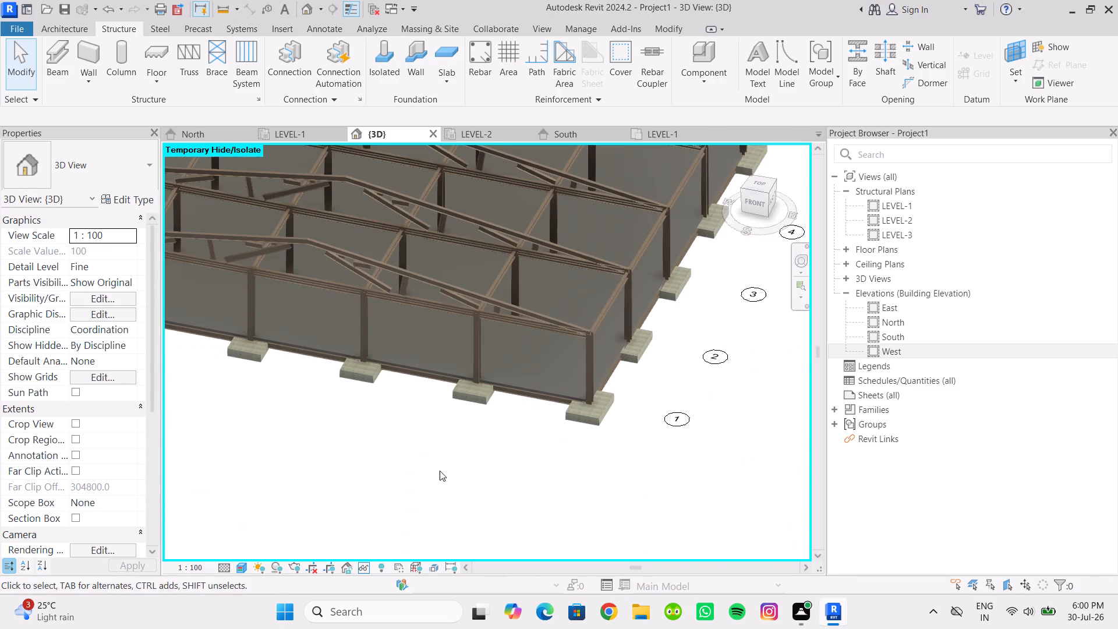
{"action": "middle_click_drag", "start_coordinate": [449, 465], "coordinate": [486, 482]}
{"action": "scroll", "coordinate": [487, 475], "scroll_direction": "up", "scroll_amount": 5}
{"action": "scroll", "coordinate": [464, 439], "scroll_direction": "down", "scroll_amount": 4}
{"action": "middle_click_drag", "start_coordinate": [464, 439], "coordinate": [476, 458]}
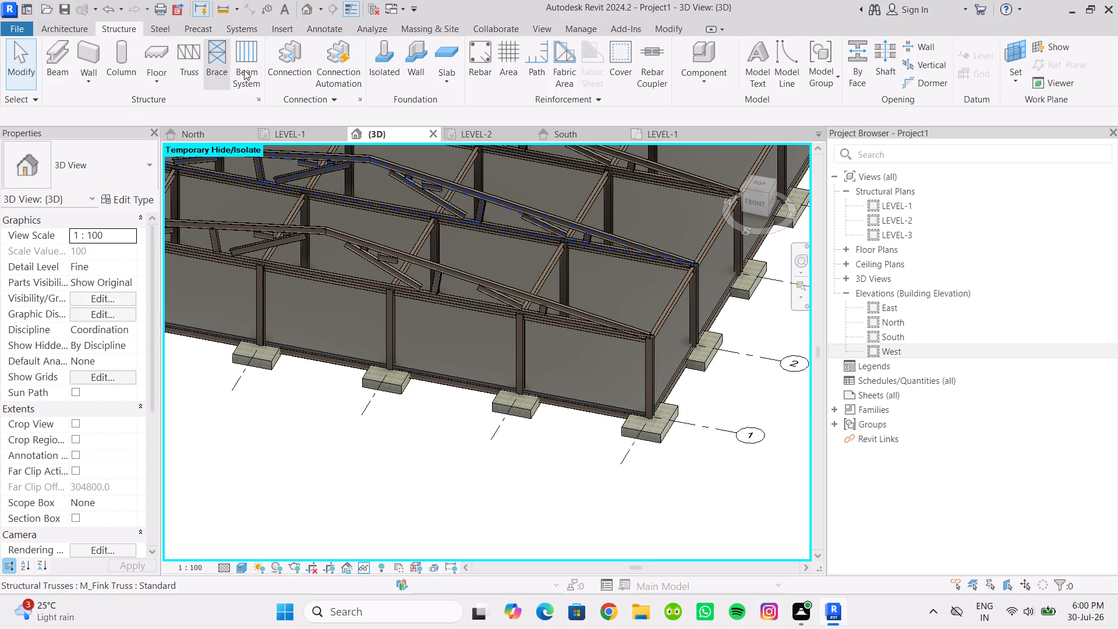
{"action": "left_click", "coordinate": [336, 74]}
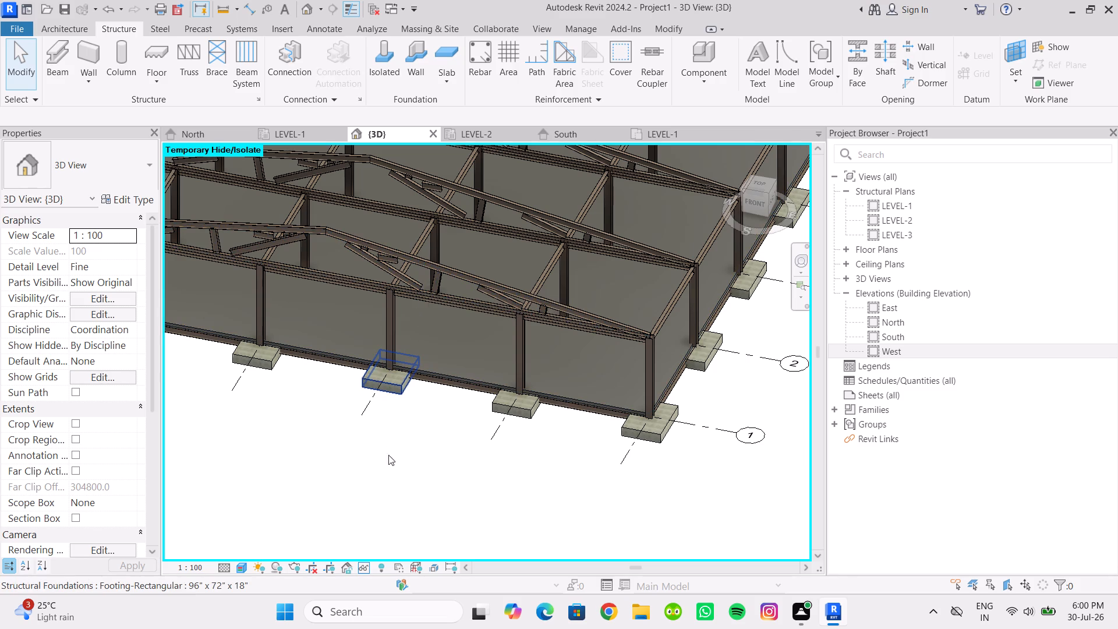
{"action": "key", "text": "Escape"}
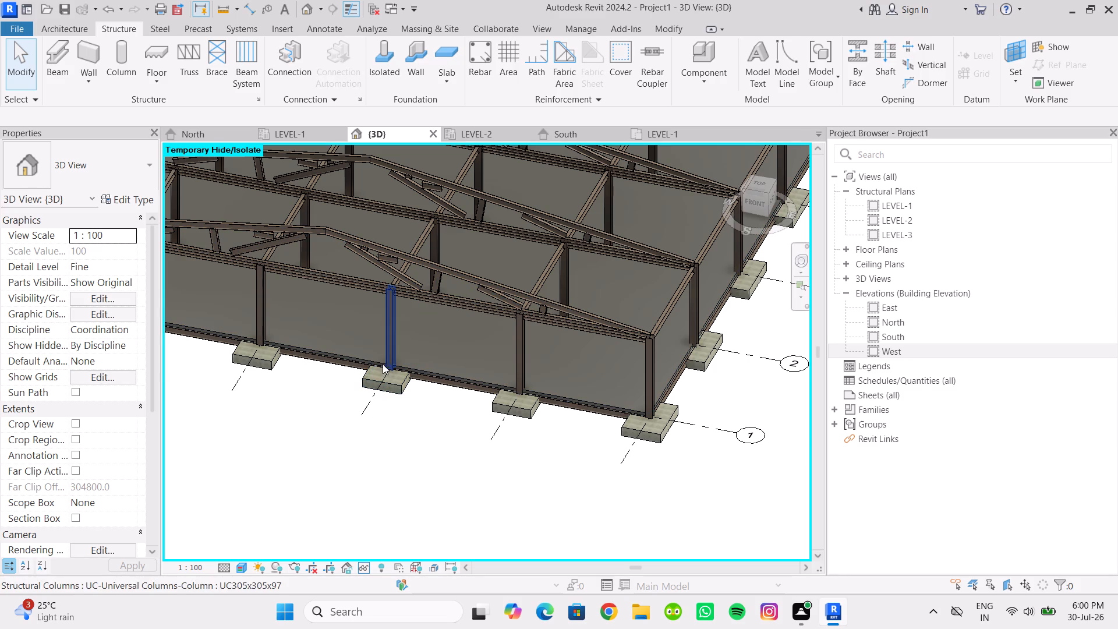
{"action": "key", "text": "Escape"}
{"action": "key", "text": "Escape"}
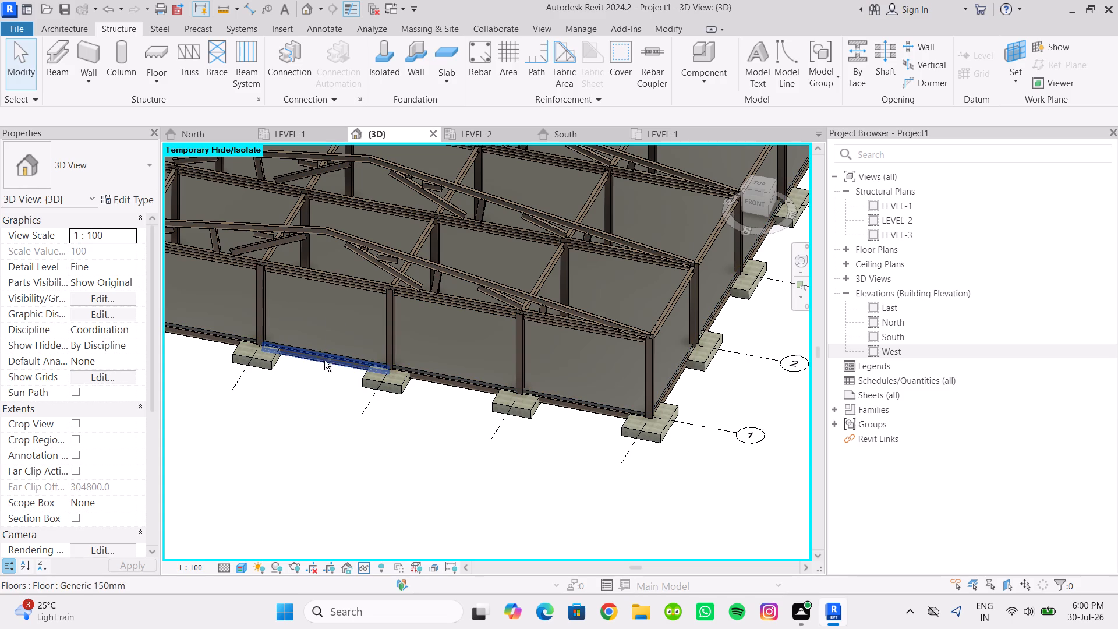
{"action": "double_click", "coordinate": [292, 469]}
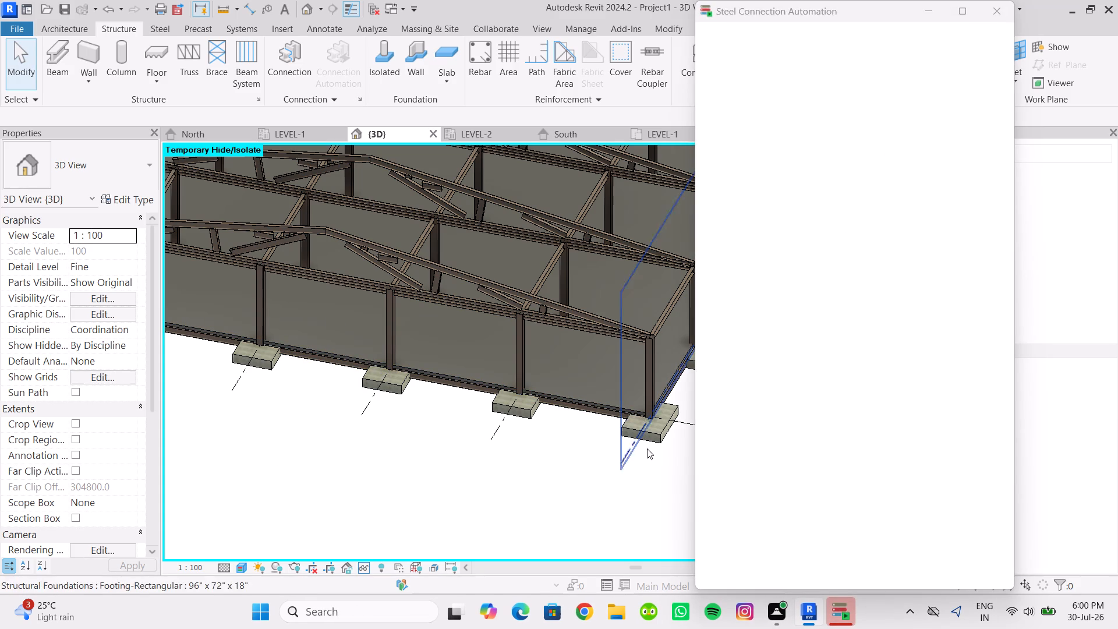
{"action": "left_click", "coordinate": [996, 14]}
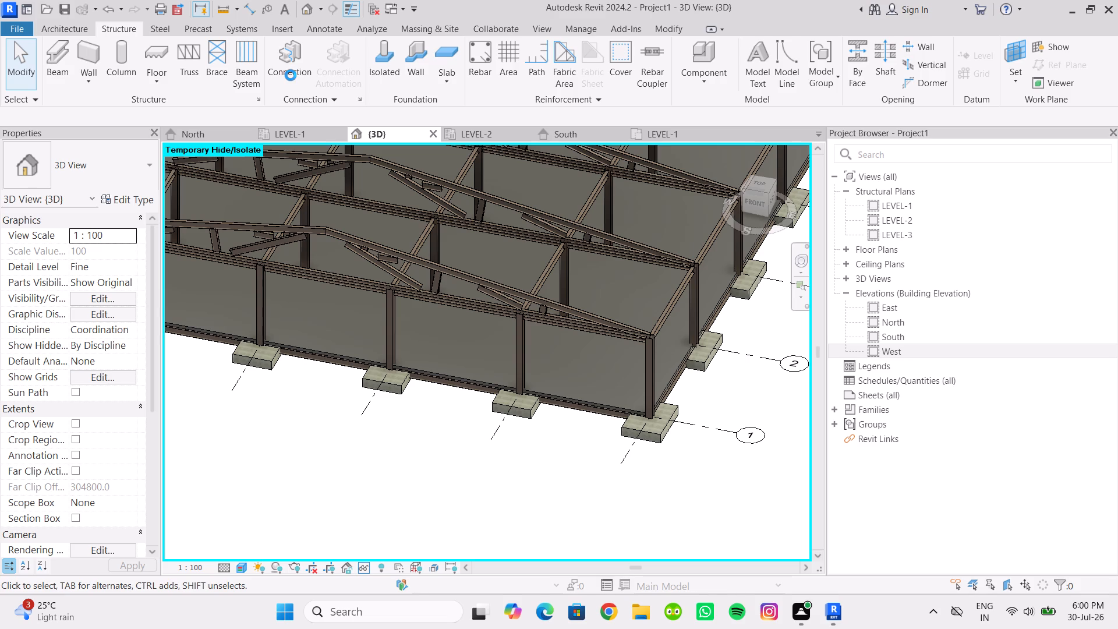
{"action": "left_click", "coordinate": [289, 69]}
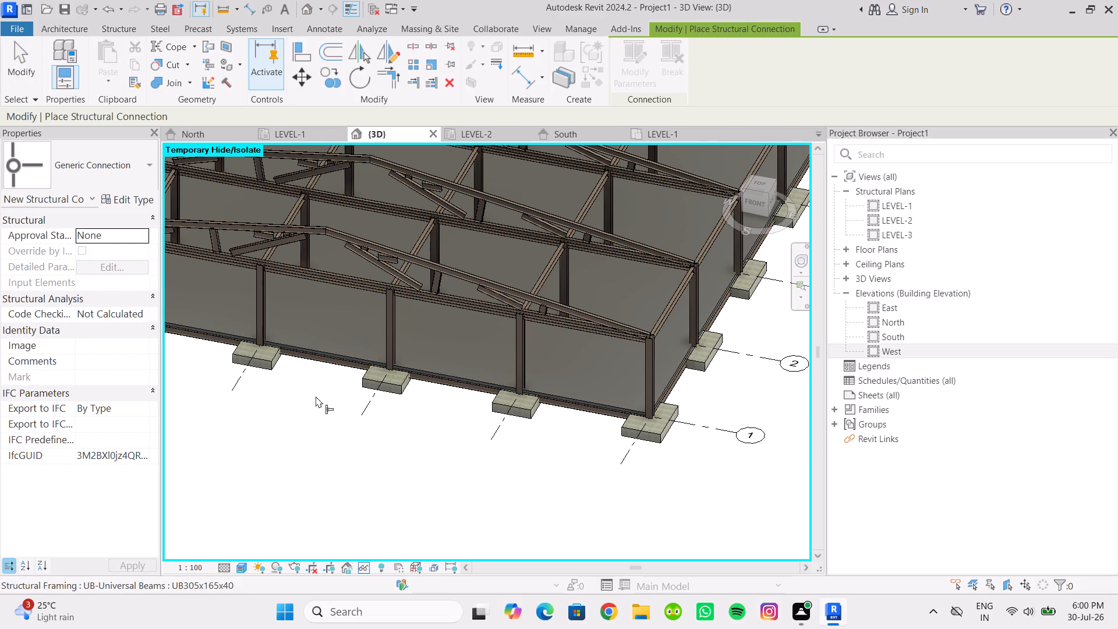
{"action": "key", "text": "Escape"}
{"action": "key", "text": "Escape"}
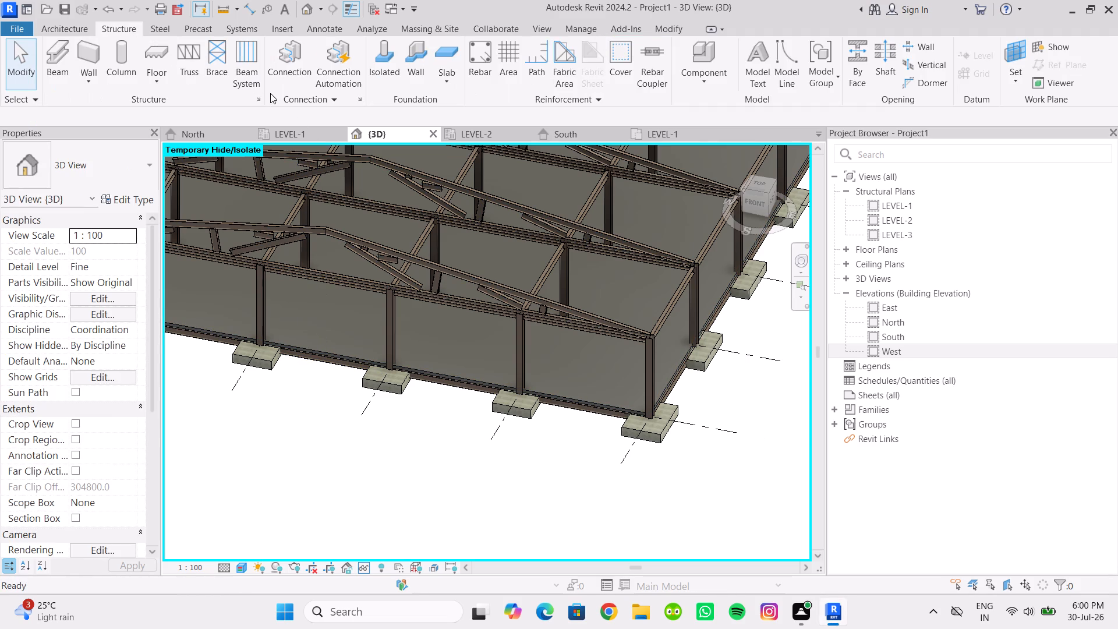
Open the structural connection settings.
{"action": "left_click", "coordinate": [360, 98]}
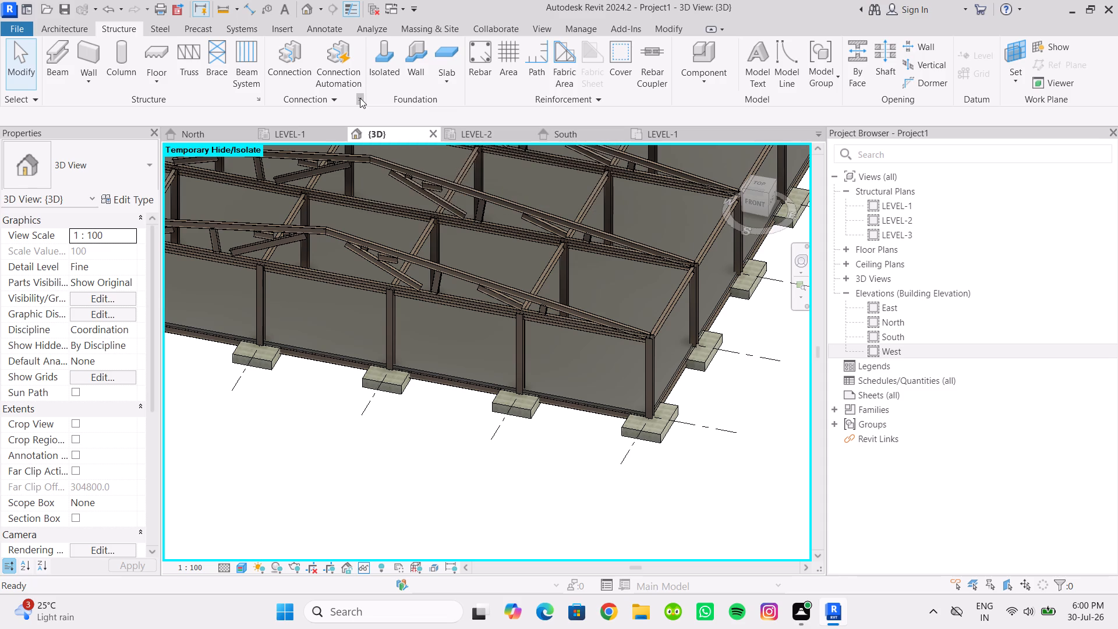
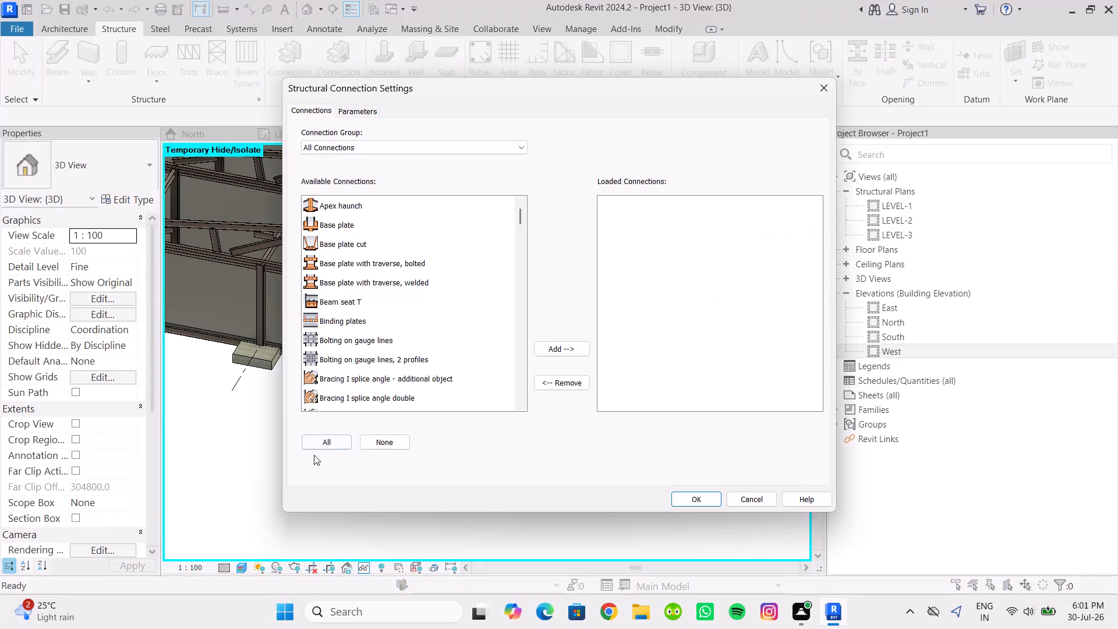
Load all available connection types from the All Connections group into the project and accept the structural connection settings.
{"action": "left_click", "coordinate": [325, 447]}
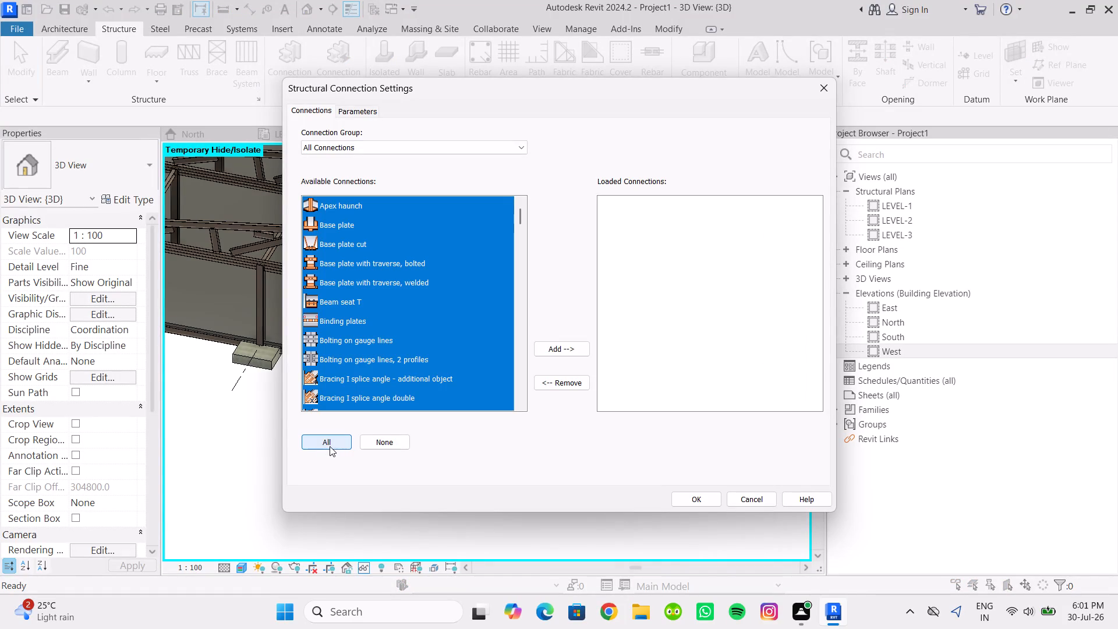
{"action": "scroll", "coordinate": [406, 370], "scroll_direction": "down", "scroll_amount": 4}
{"action": "scroll", "coordinate": [402, 363], "scroll_direction": "down", "scroll_amount": 20}
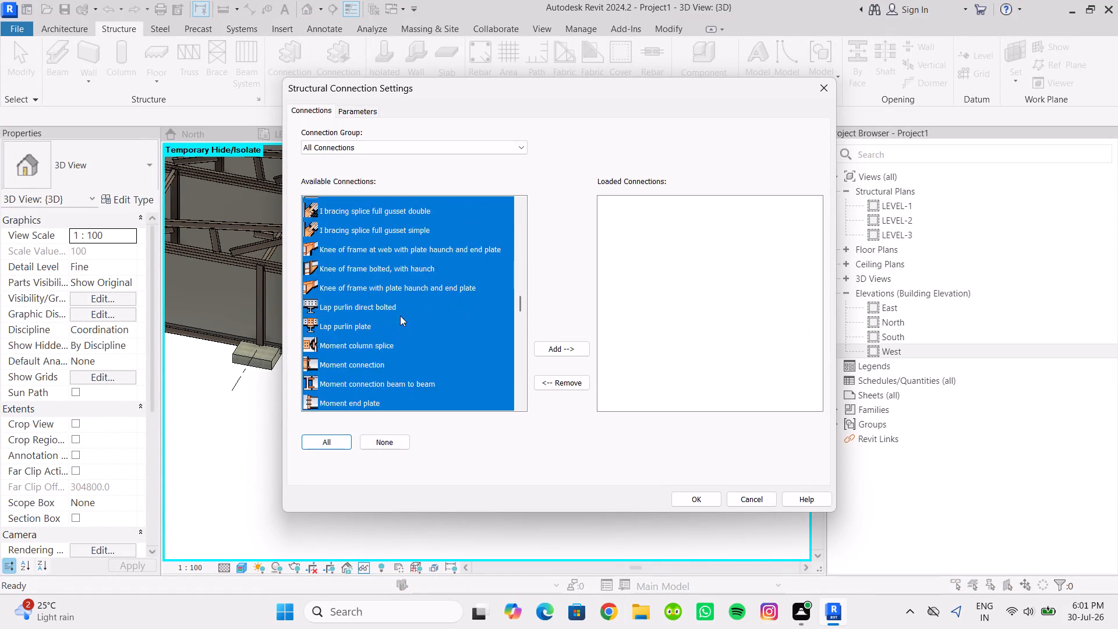
{"action": "scroll", "coordinate": [400, 316], "scroll_direction": "down", "scroll_amount": 20}
{"action": "scroll", "coordinate": [400, 316], "scroll_direction": "down", "scroll_amount": 15}
{"action": "scroll", "coordinate": [396, 320], "scroll_direction": "up", "scroll_amount": 20}
{"action": "scroll", "coordinate": [396, 320], "scroll_direction": "up", "scroll_amount": 14}
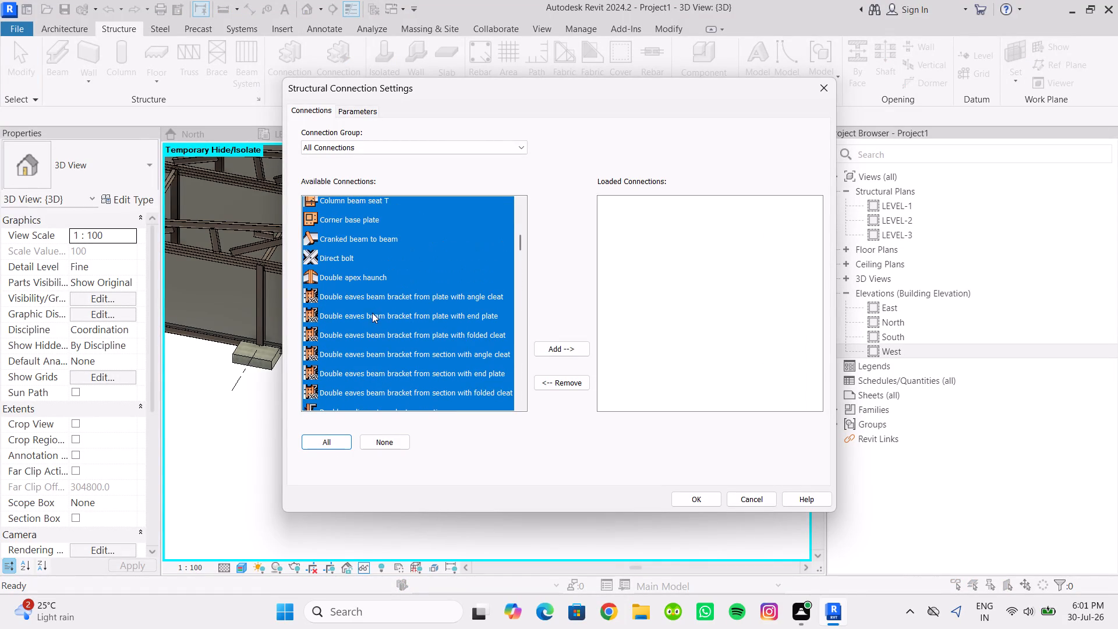
{"action": "scroll", "coordinate": [372, 313], "scroll_direction": "up", "scroll_amount": 12}
{"action": "left_click", "coordinate": [569, 352]}
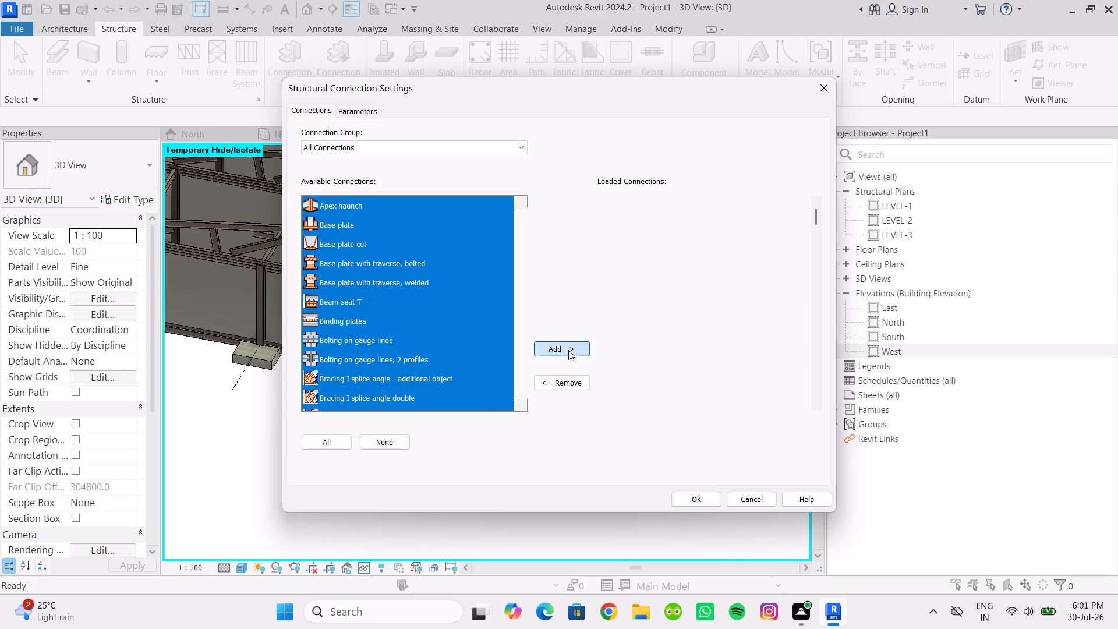
{"action": "left_click", "coordinate": [694, 496]}
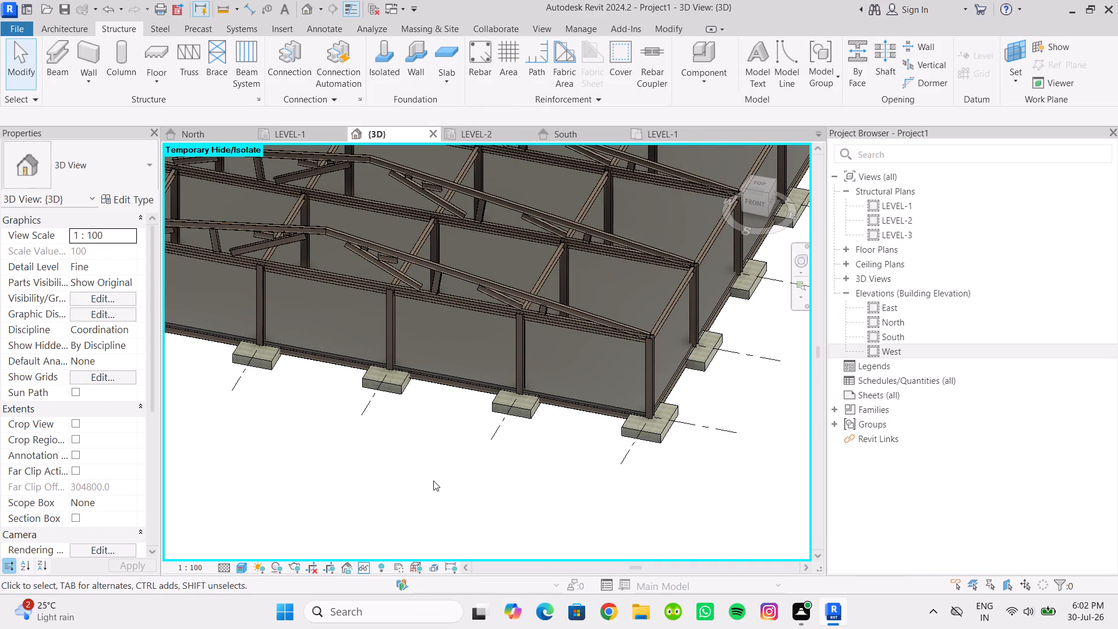
Examine the corner column base and its footing on grid 1 up close in the 3D view.
{"action": "scroll", "coordinate": [488, 447], "scroll_direction": "up", "scroll_amount": 4}
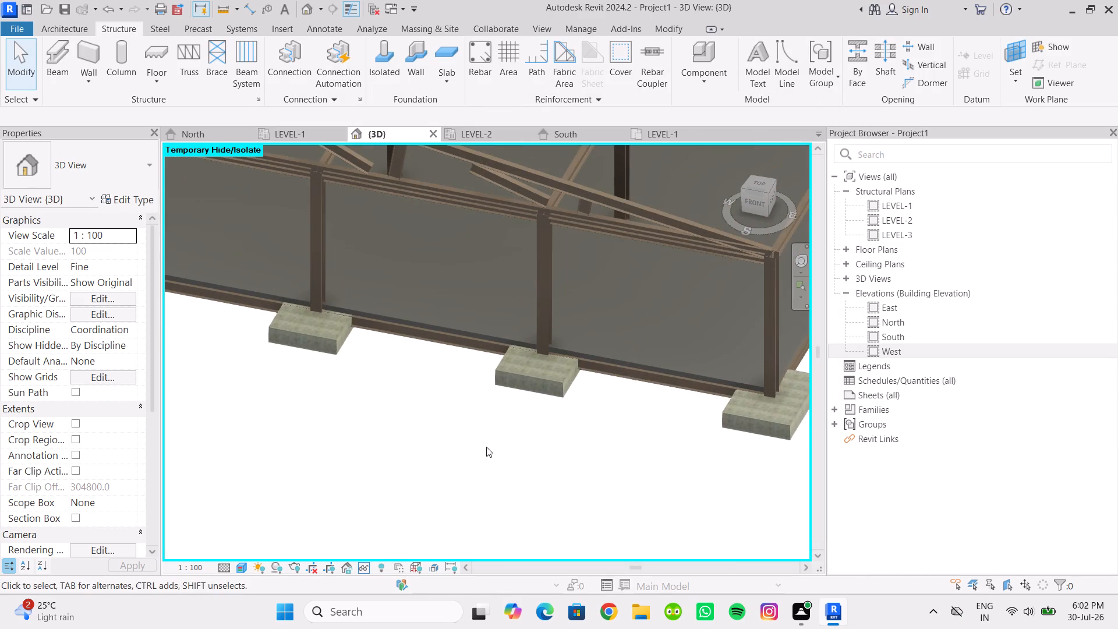
{"action": "middle_click_drag", "start_coordinate": [486, 447], "coordinate": [370, 454]}
{"action": "scroll", "coordinate": [541, 468], "scroll_direction": "down", "scroll_amount": 2}
{"action": "scroll", "coordinate": [540, 471], "scroll_direction": "up", "scroll_amount": 2}
{"action": "middle_click_drag", "start_coordinate": [539, 469], "coordinate": [425, 461]}
{"action": "scroll", "coordinate": [460, 447], "scroll_direction": "up", "scroll_amount": 3}
{"action": "middle_click_drag", "start_coordinate": [456, 448], "coordinate": [393, 467]}
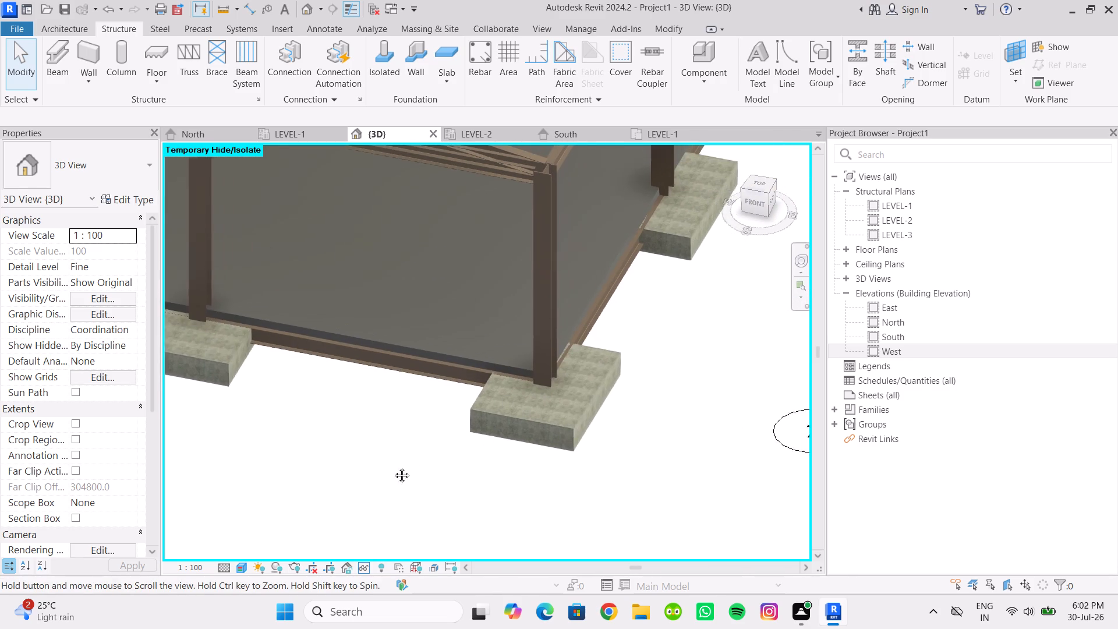
{"action": "middle_click_drag", "start_coordinate": [393, 467], "coordinate": [346, 471]}
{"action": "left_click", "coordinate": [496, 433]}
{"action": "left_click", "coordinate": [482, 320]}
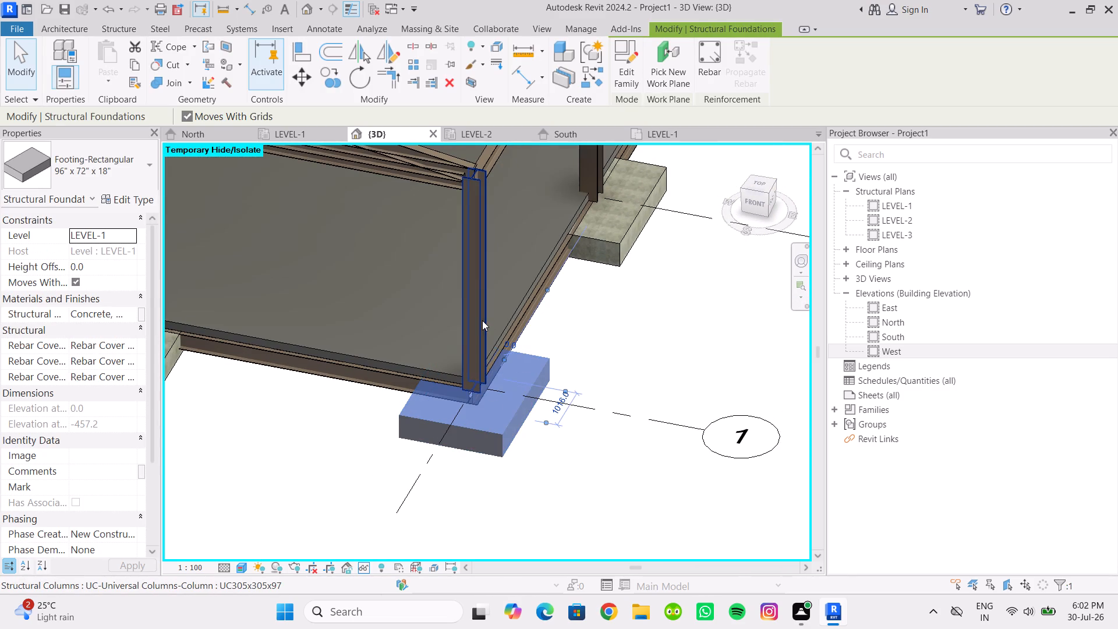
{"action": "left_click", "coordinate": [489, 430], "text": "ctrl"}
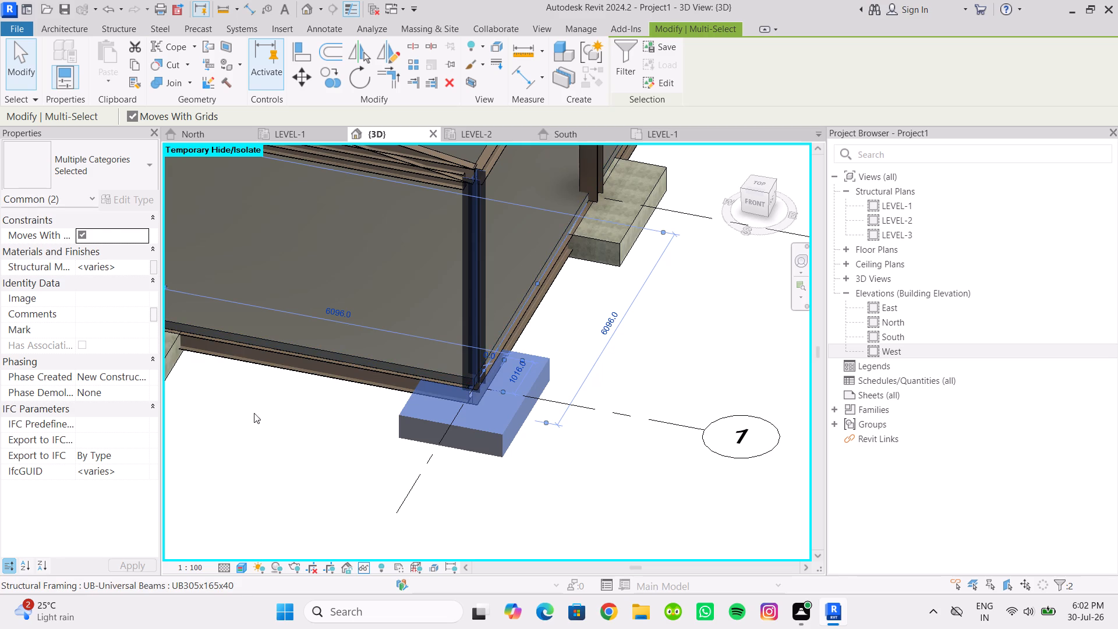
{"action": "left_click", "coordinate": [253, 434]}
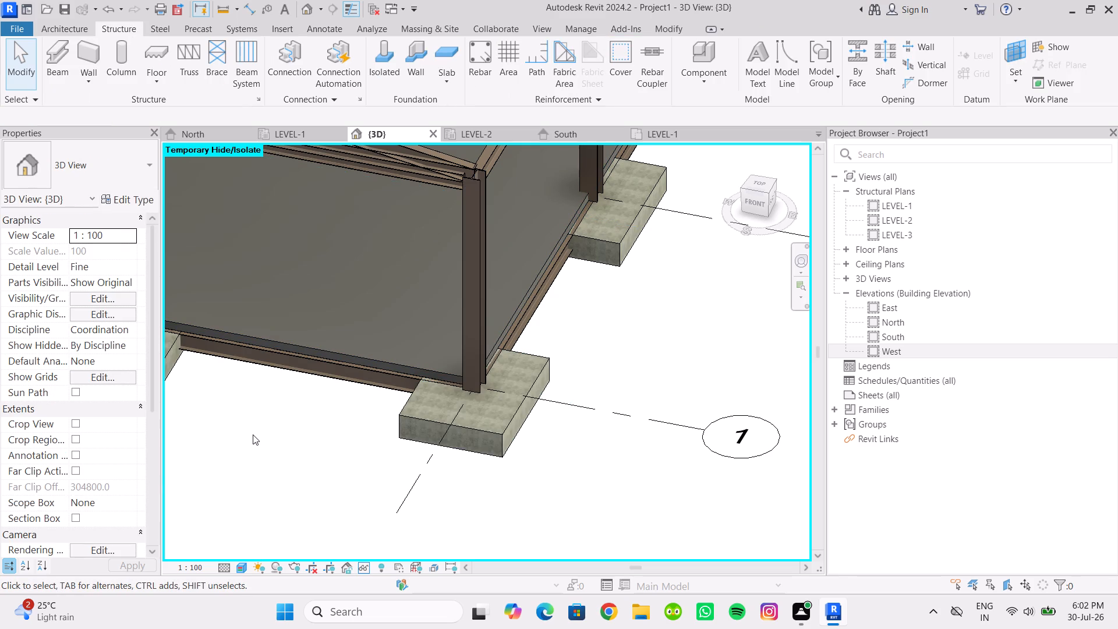
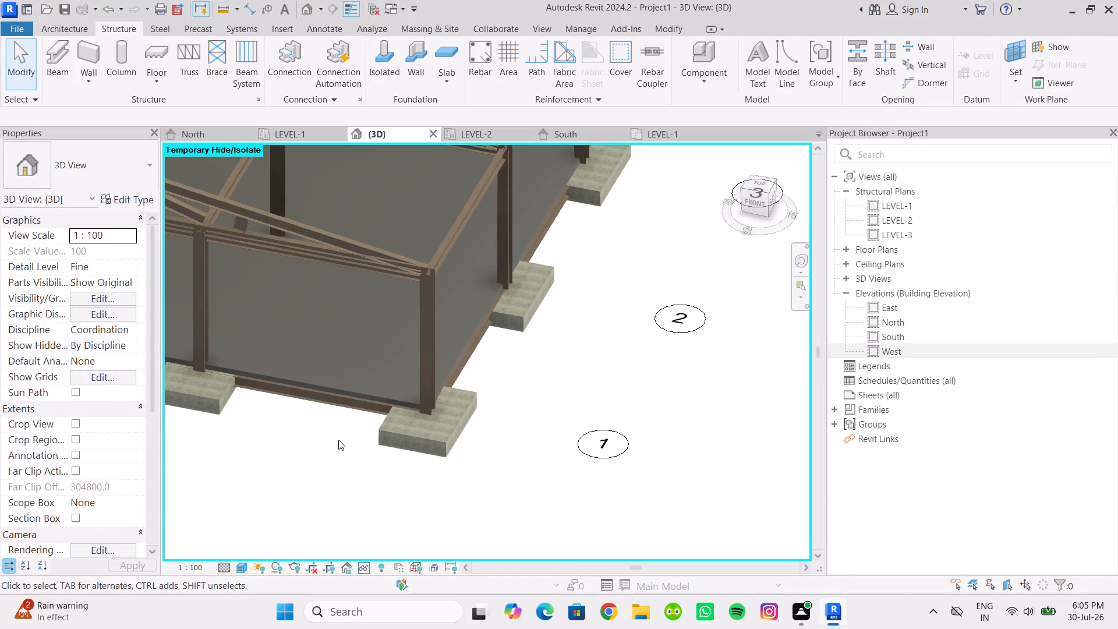
Place a generic structural connection between the corner column and its rectangular footing on grid 1.
{"action": "scroll", "coordinate": [334, 454], "scroll_direction": "up", "scroll_amount": 1}
{"action": "middle_click_drag", "start_coordinate": [328, 455], "coordinate": [295, 452]}
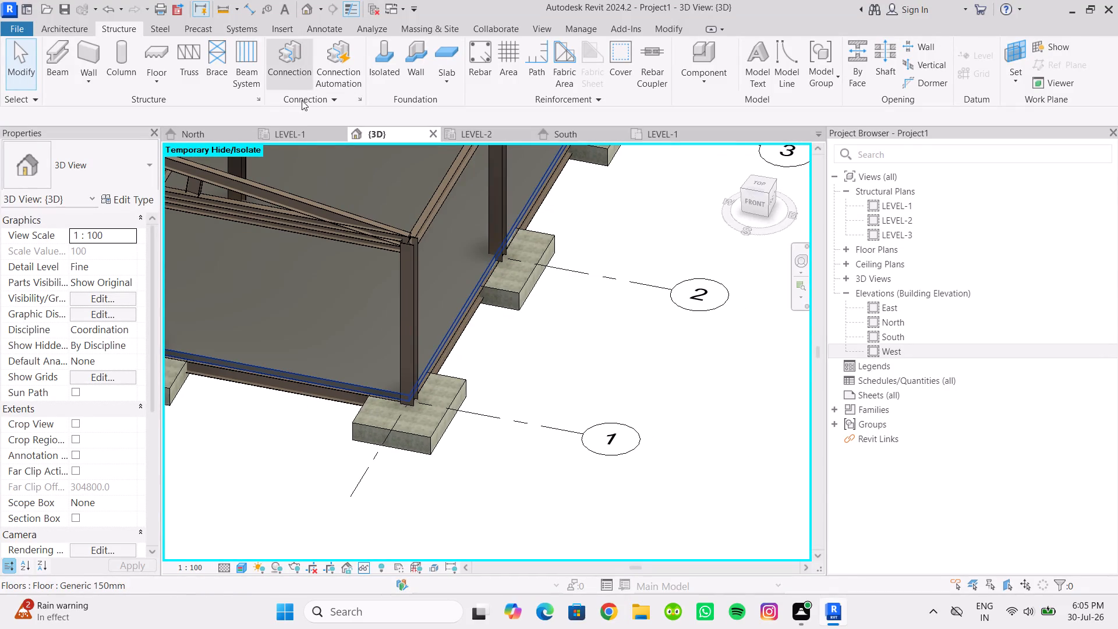
{"action": "left_click", "coordinate": [431, 442]}
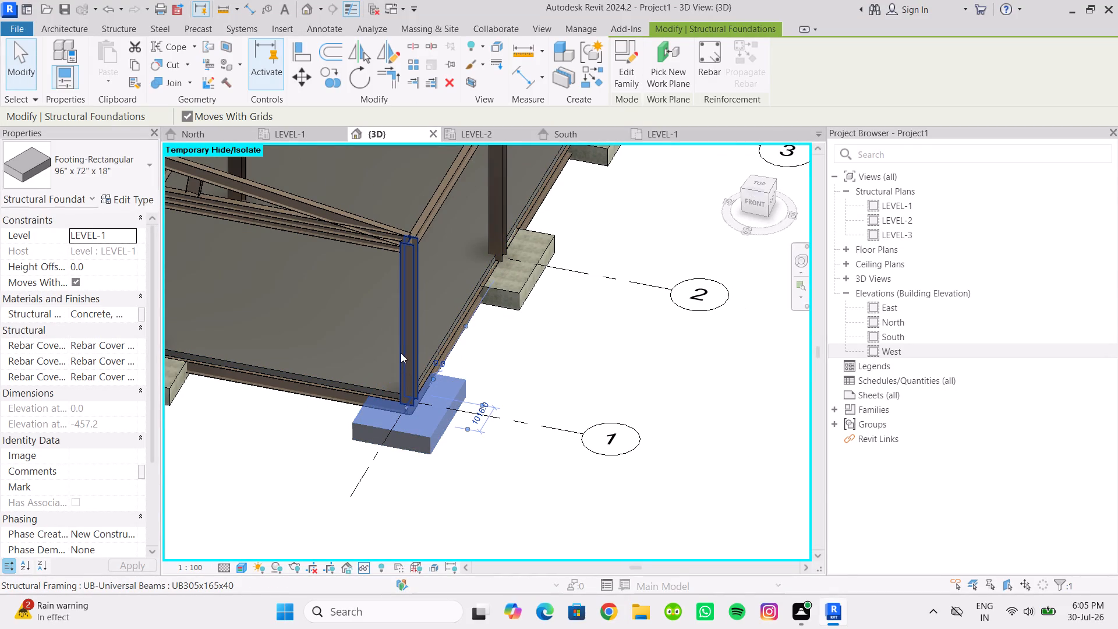
{"action": "left_click", "coordinate": [413, 337], "text": "ctrl"}
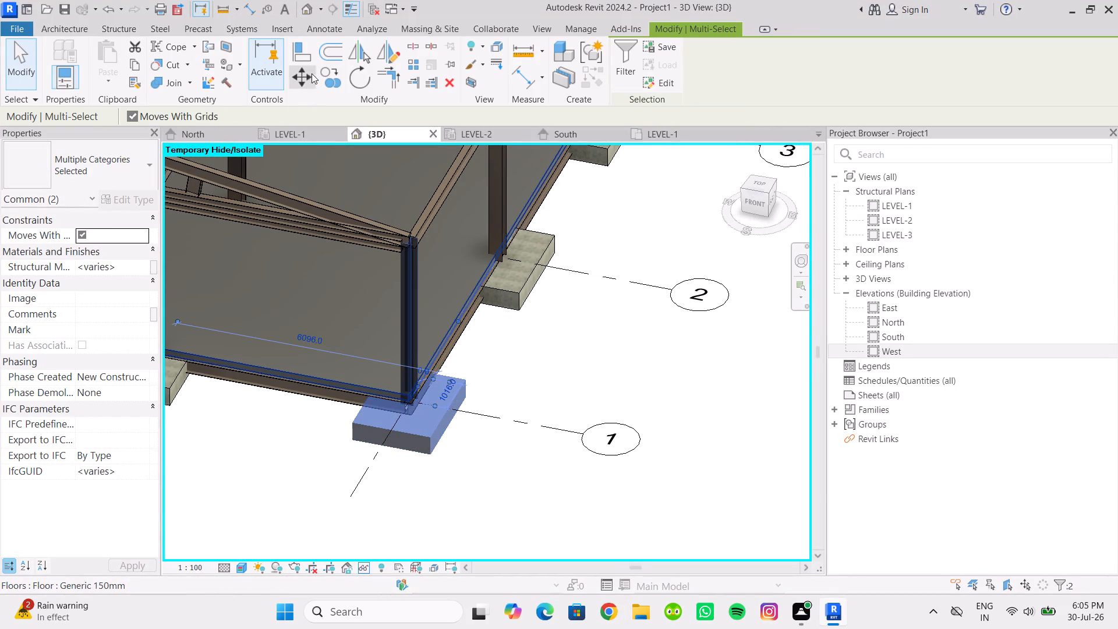
{"action": "left_click", "coordinate": [118, 33]}
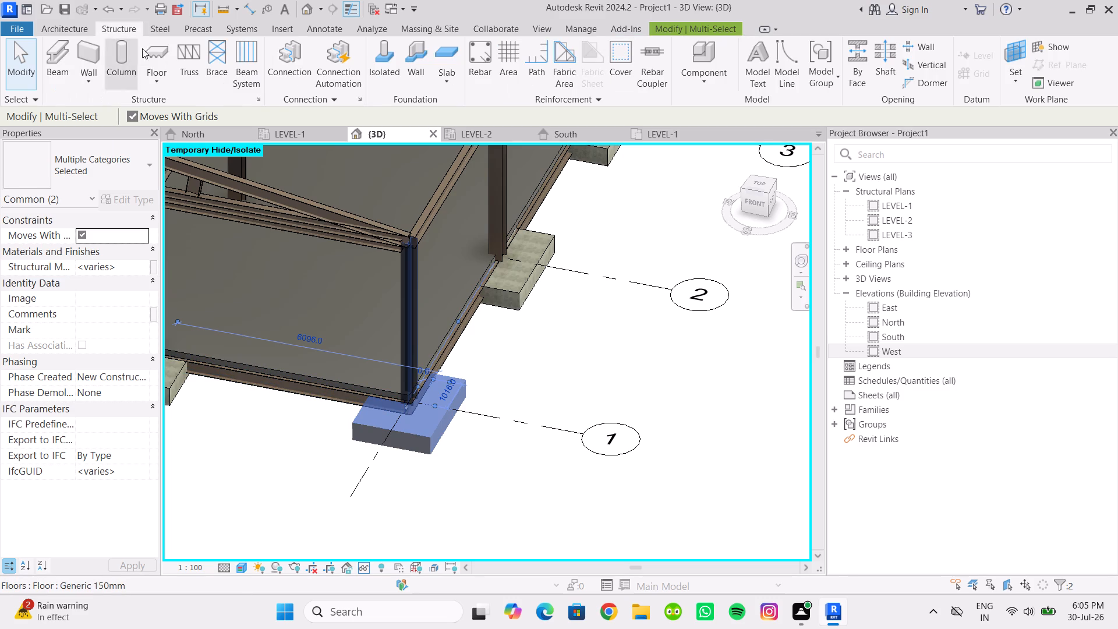
{"action": "left_click", "coordinate": [283, 70]}
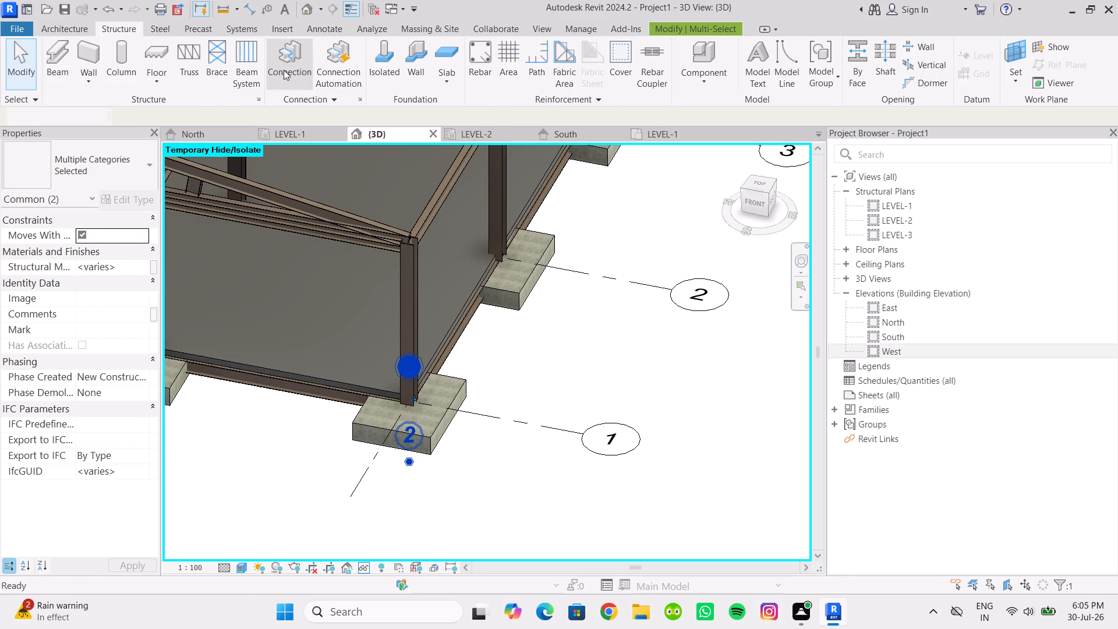
{"action": "scroll", "coordinate": [426, 417], "scroll_direction": "up", "scroll_amount": 6}
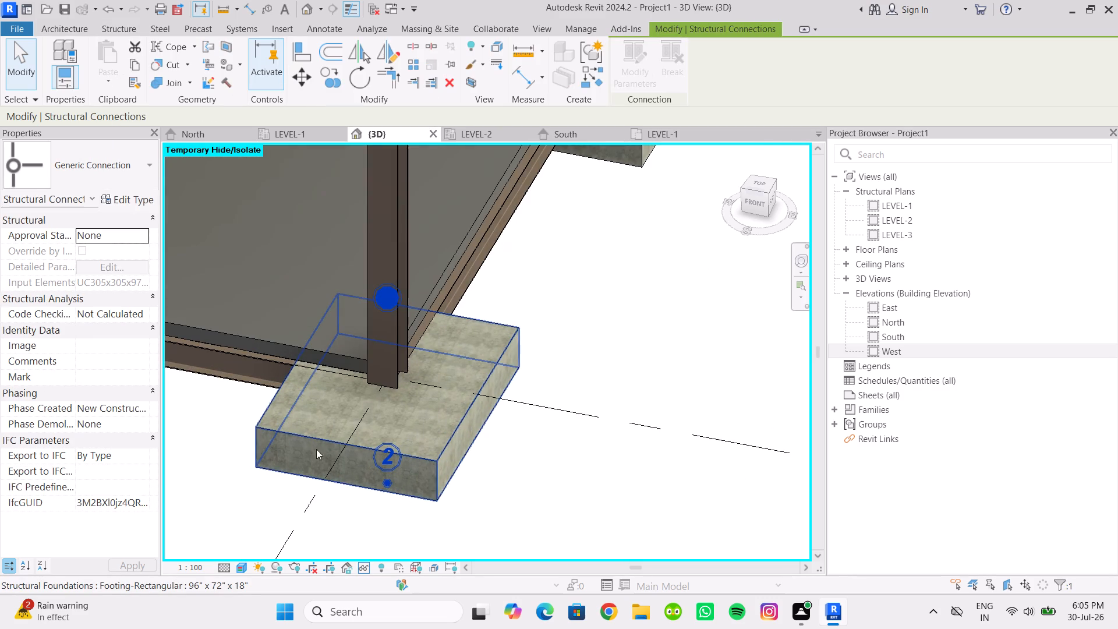
{"action": "scroll", "coordinate": [426, 407], "scroll_direction": "down", "scroll_amount": 4}
{"action": "left_click", "coordinate": [449, 500]}
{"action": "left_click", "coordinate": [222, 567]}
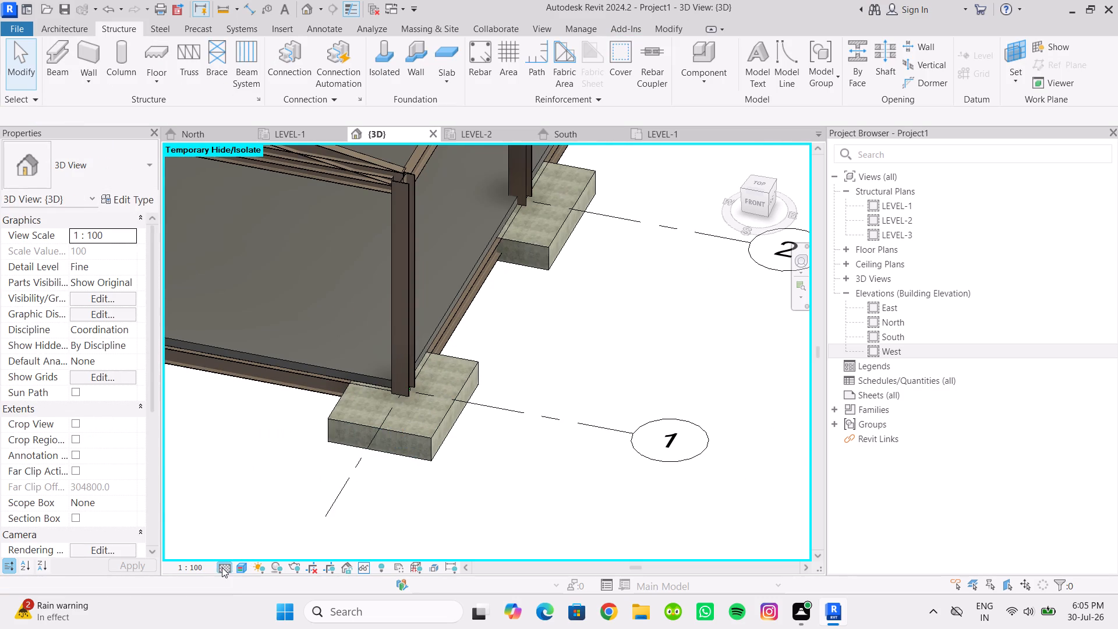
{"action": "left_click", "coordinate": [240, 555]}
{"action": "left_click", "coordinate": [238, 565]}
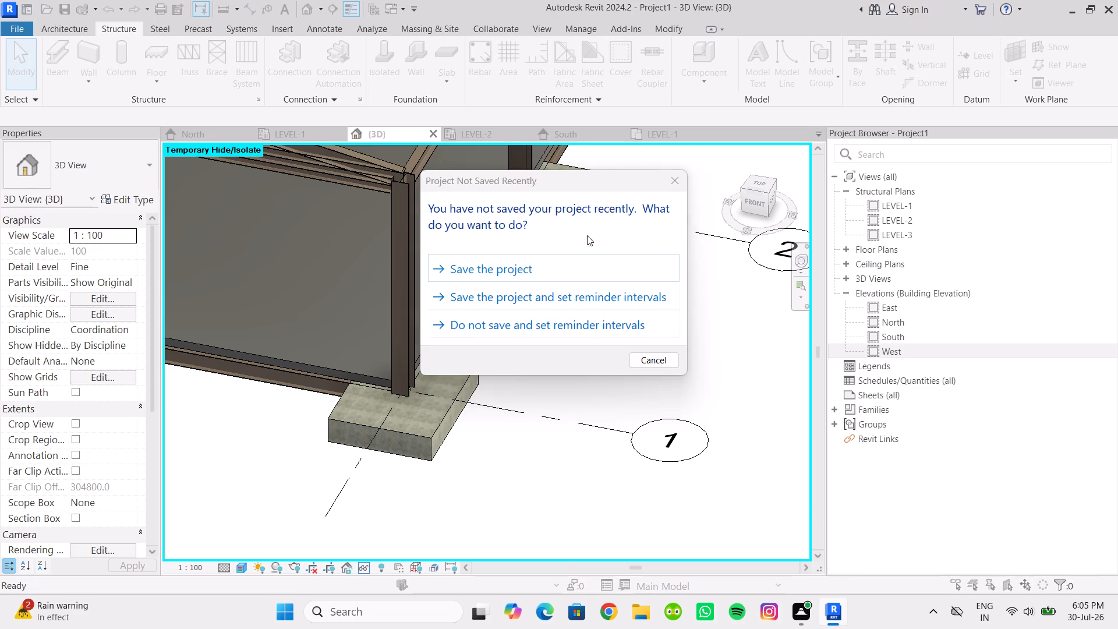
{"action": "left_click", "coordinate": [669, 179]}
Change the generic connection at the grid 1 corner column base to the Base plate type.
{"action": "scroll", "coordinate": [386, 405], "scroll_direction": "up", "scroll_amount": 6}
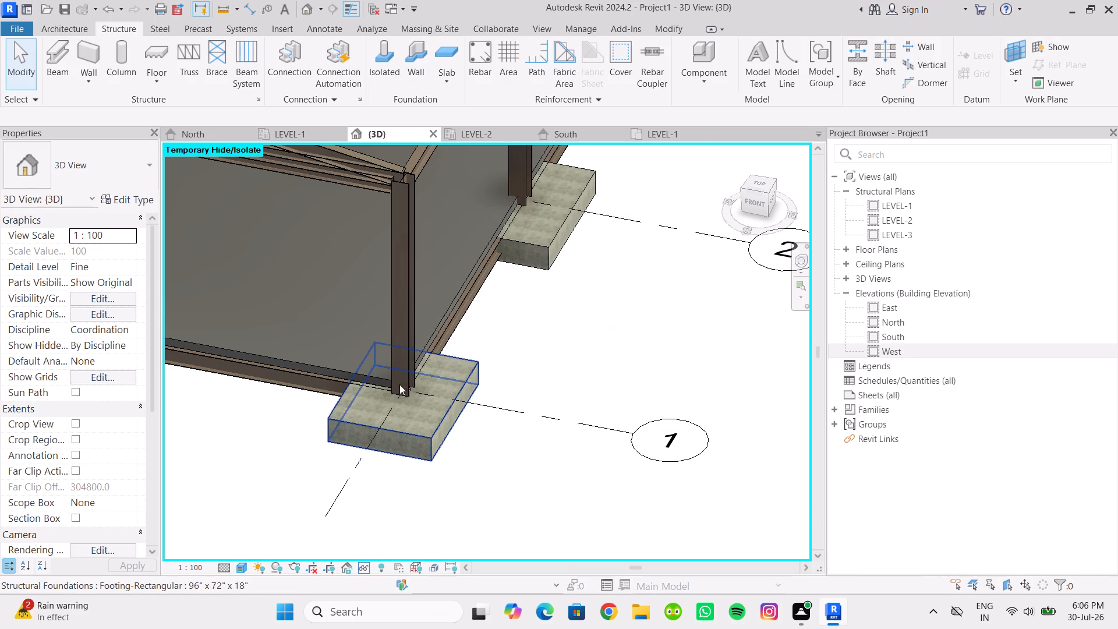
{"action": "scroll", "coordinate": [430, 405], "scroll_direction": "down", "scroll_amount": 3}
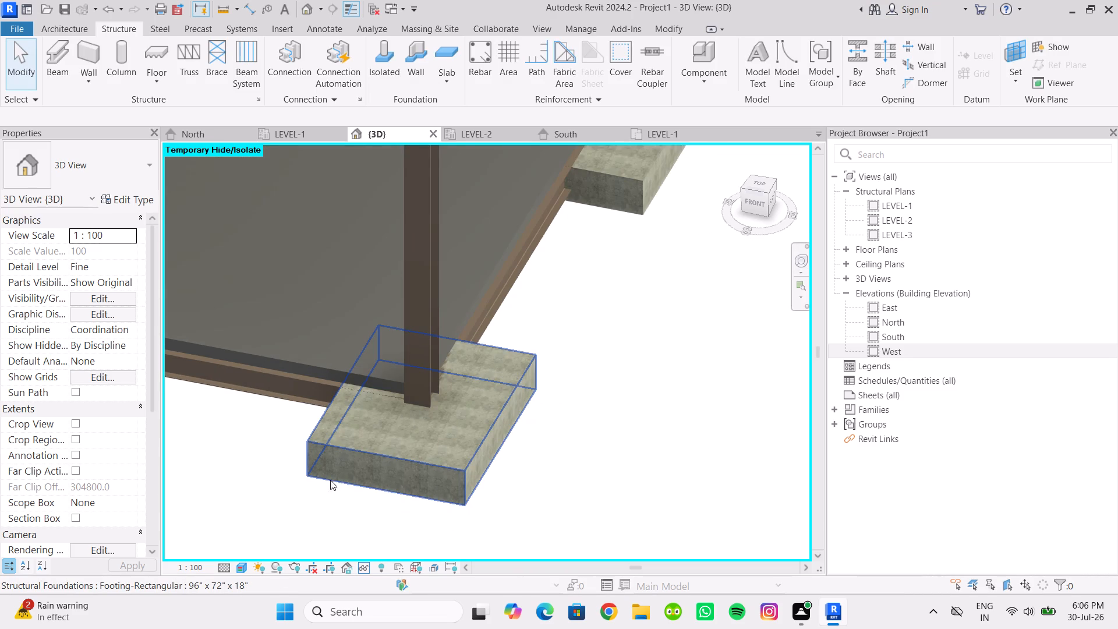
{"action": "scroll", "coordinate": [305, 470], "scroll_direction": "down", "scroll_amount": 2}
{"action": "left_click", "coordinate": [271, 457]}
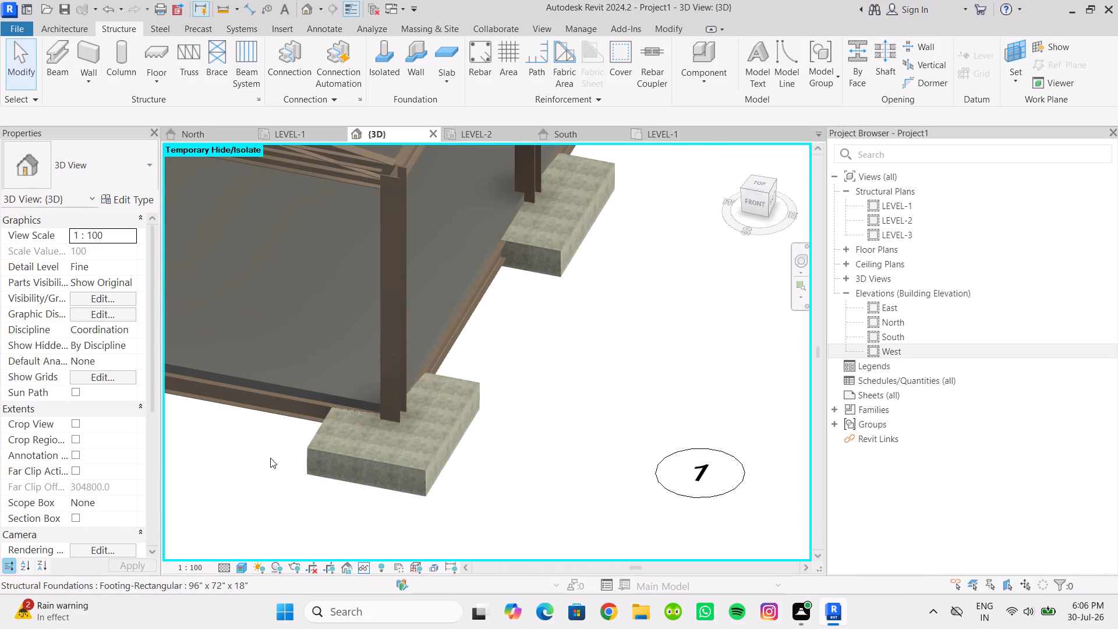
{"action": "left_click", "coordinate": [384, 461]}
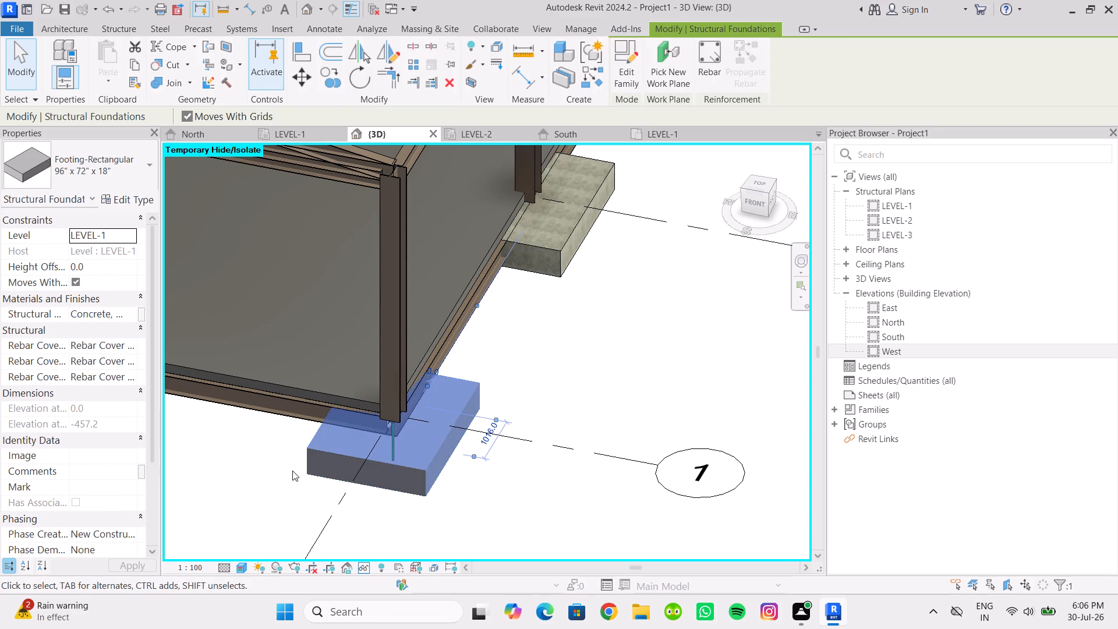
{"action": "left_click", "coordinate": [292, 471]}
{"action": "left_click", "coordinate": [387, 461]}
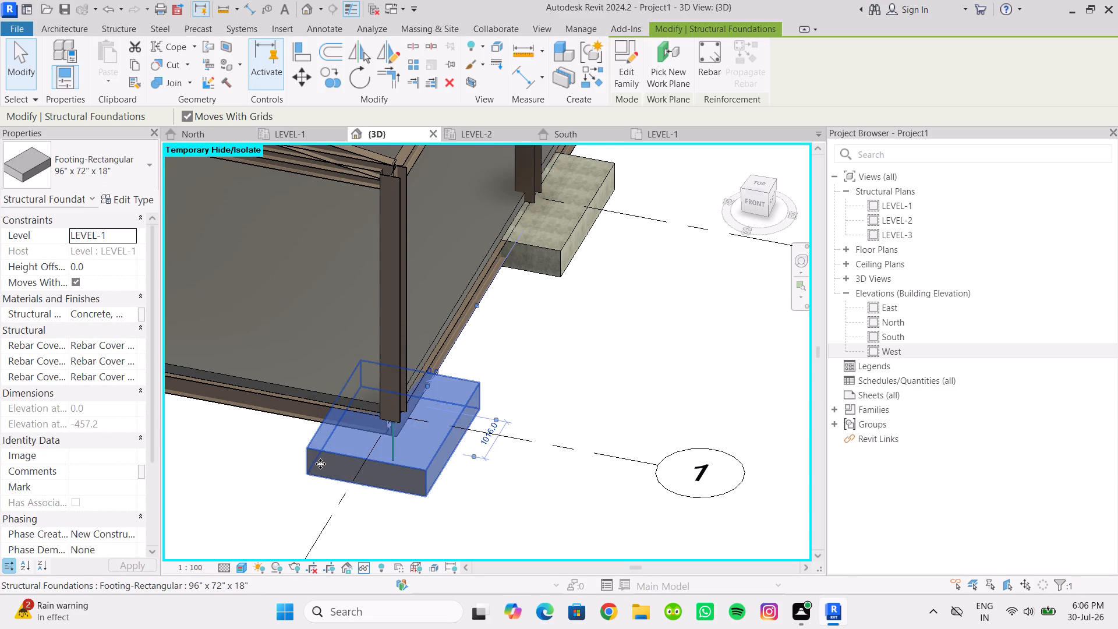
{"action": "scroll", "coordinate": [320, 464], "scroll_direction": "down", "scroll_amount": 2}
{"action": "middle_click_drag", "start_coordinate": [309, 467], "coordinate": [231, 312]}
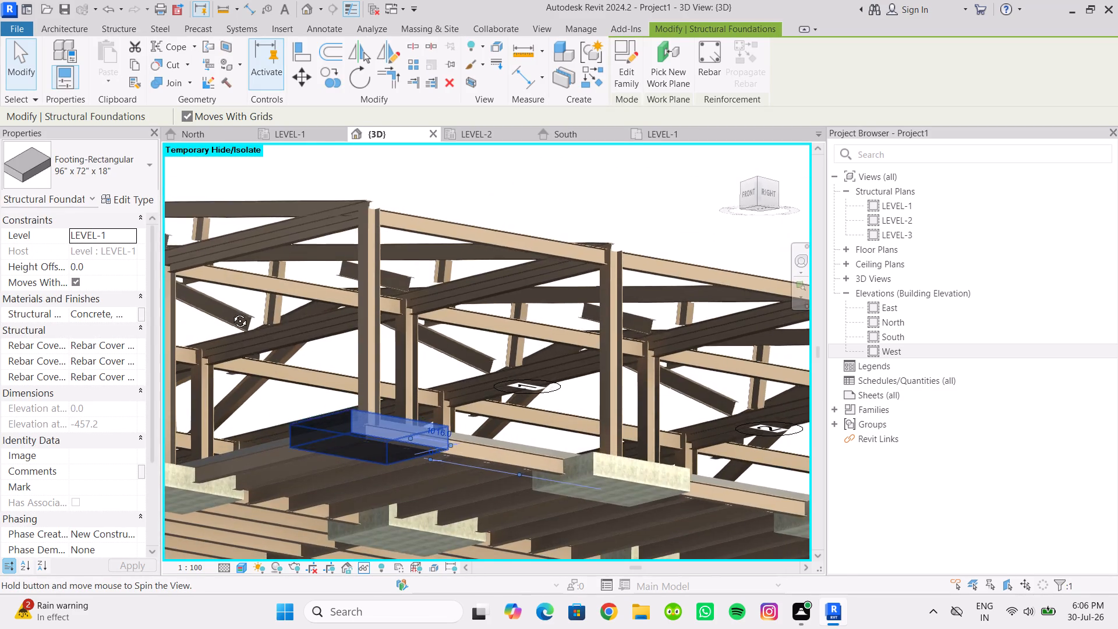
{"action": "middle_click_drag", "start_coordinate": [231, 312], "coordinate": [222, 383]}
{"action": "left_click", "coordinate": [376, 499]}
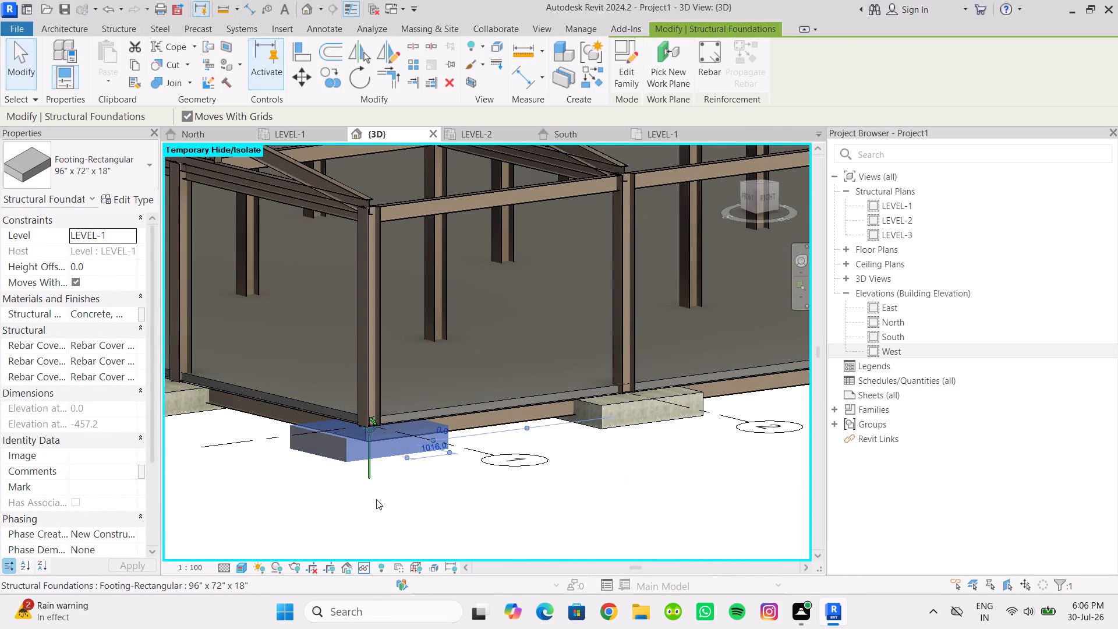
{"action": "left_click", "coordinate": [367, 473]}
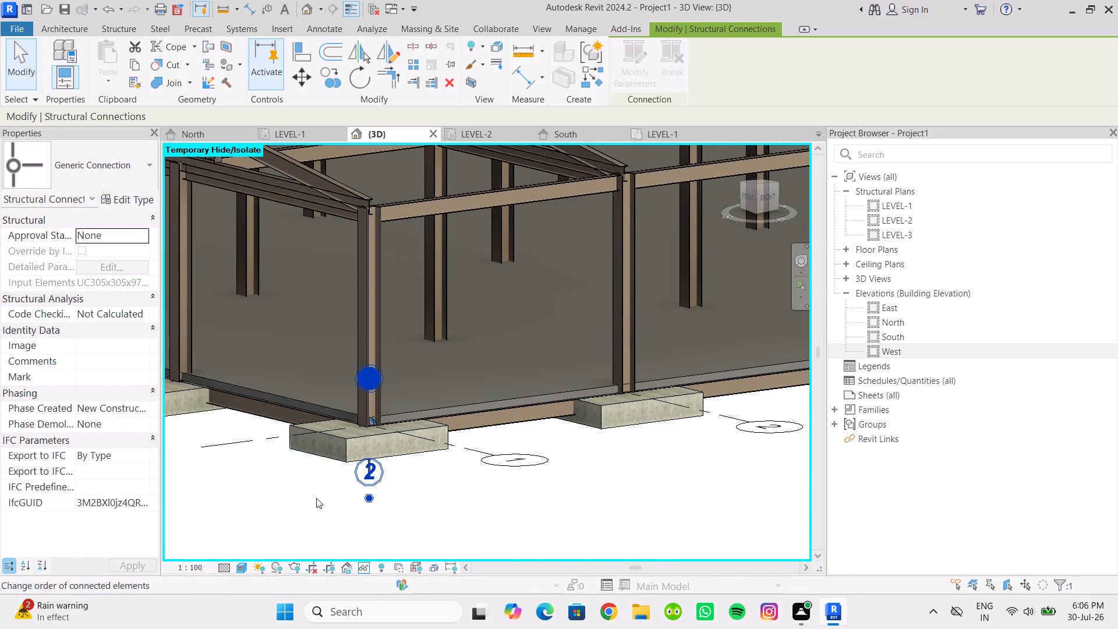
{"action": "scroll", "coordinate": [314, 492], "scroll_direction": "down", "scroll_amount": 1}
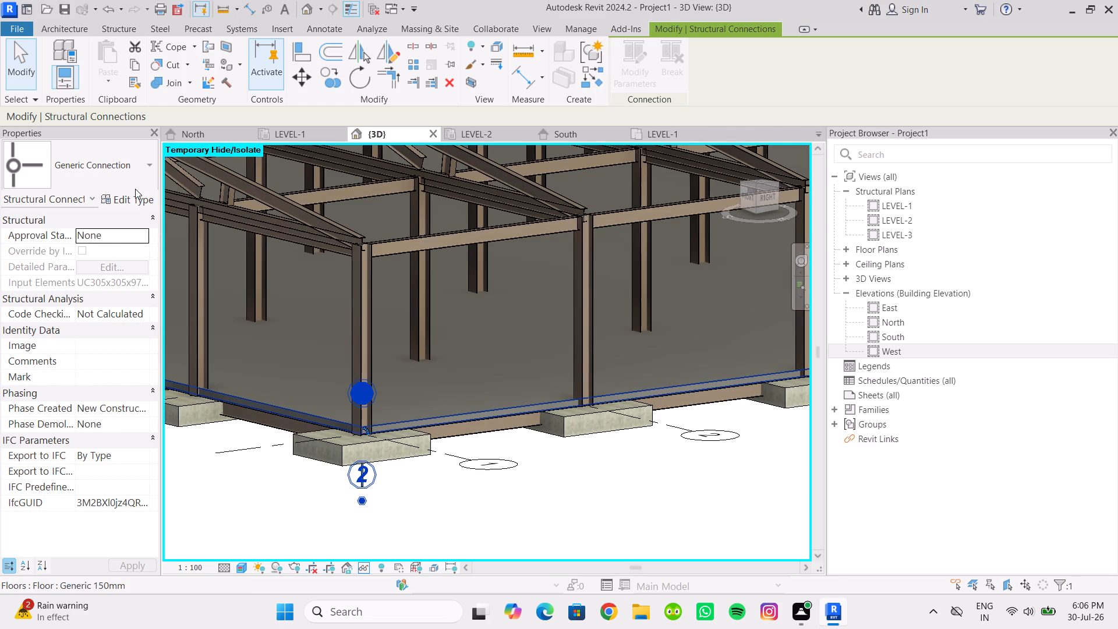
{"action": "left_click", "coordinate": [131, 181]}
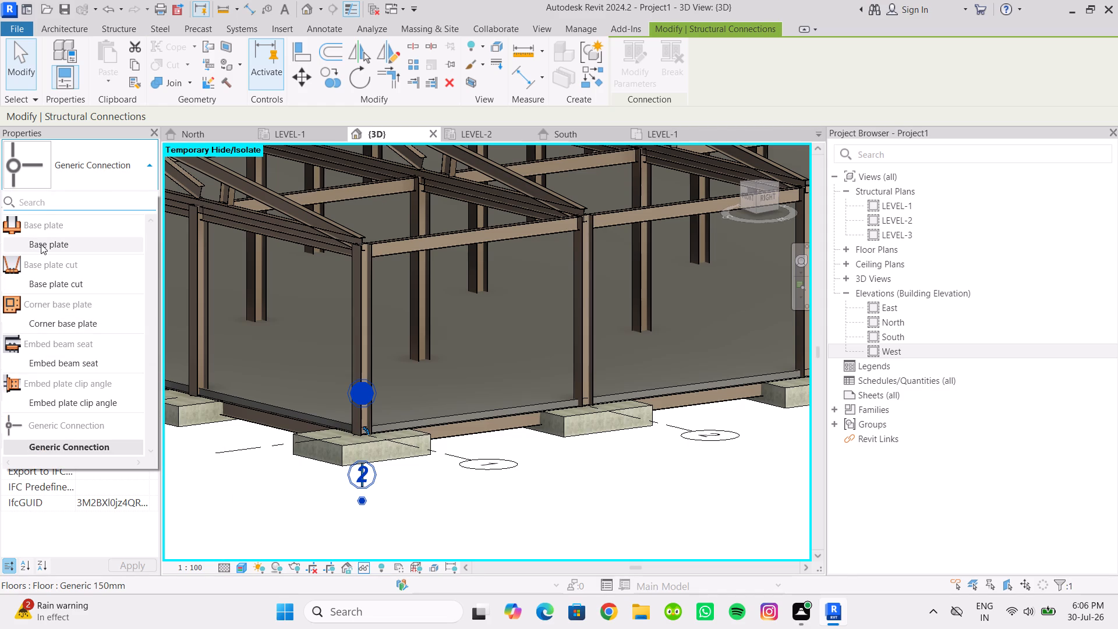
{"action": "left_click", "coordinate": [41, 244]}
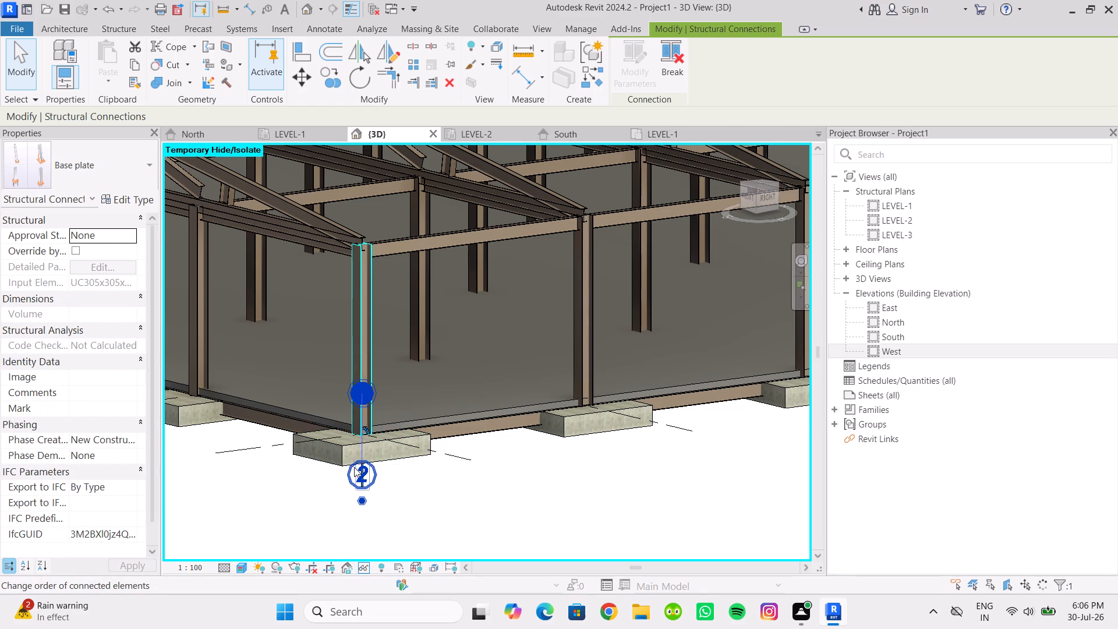
Examine the base plate connection, column and footing at the grid 1 corner.
{"action": "scroll", "coordinate": [354, 467], "scroll_direction": "down", "scroll_amount": 1}
{"action": "middle_click_drag", "start_coordinate": [349, 471], "coordinate": [351, 578], "text": "shift"}
{"action": "scroll", "coordinate": [352, 466], "scroll_direction": "up", "scroll_amount": 6}
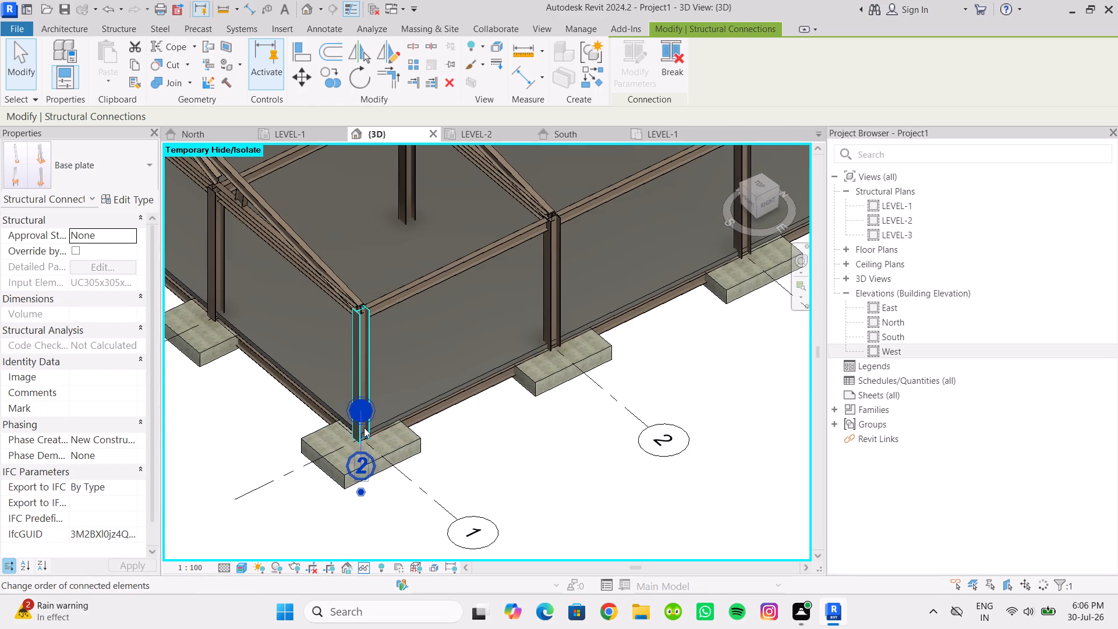
{"action": "scroll", "coordinate": [328, 461], "scroll_direction": "down", "scroll_amount": 4}
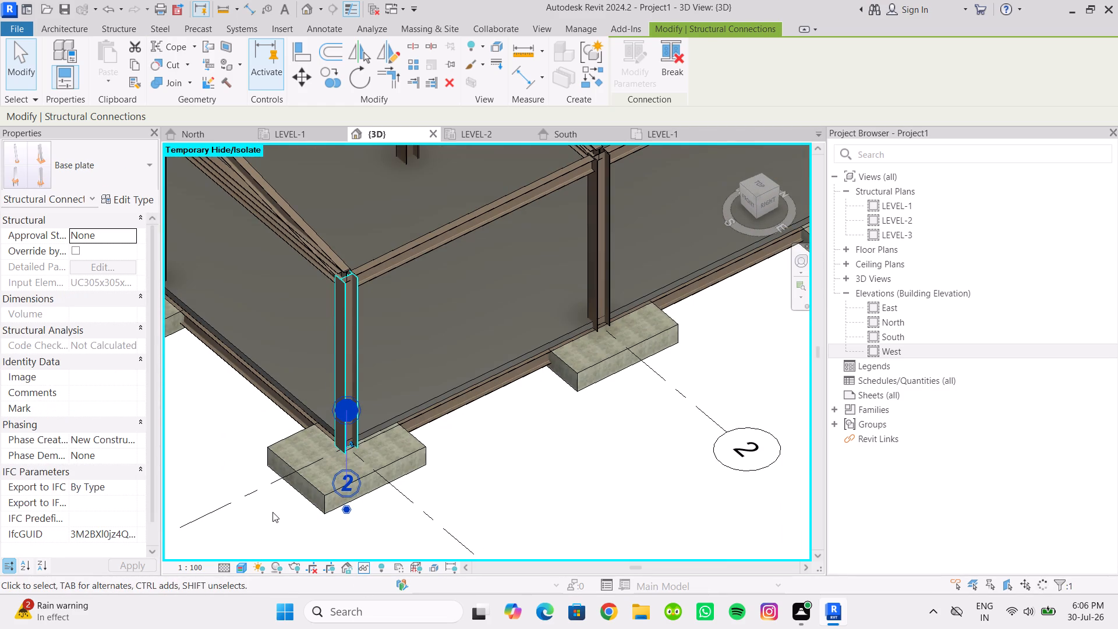
{"action": "left_click", "coordinate": [273, 535]}
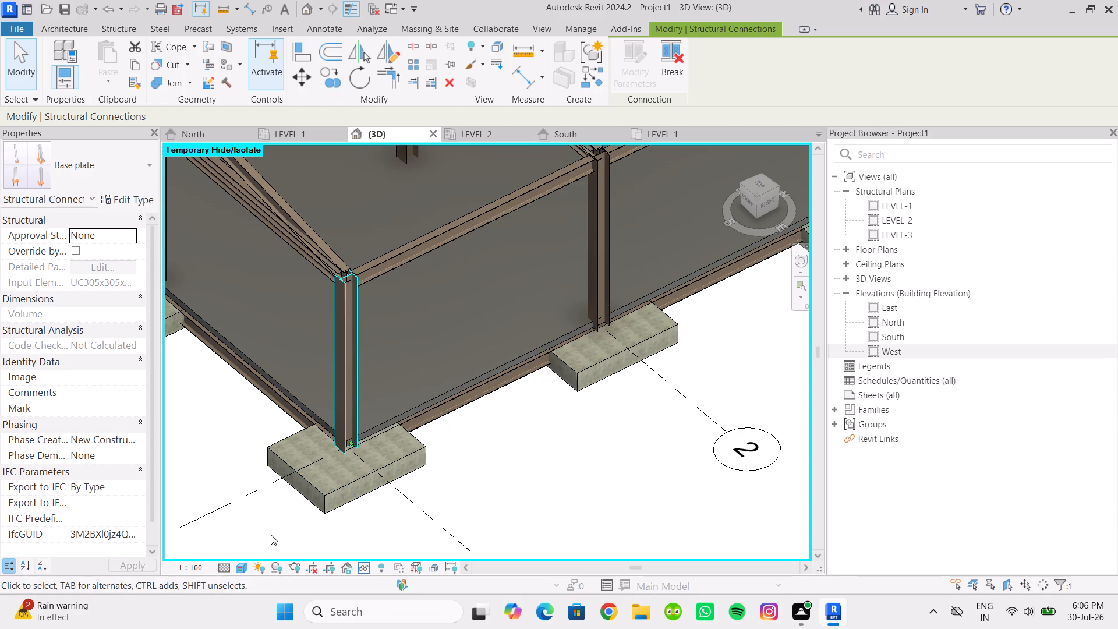
{"action": "left_click", "coordinate": [339, 440]}
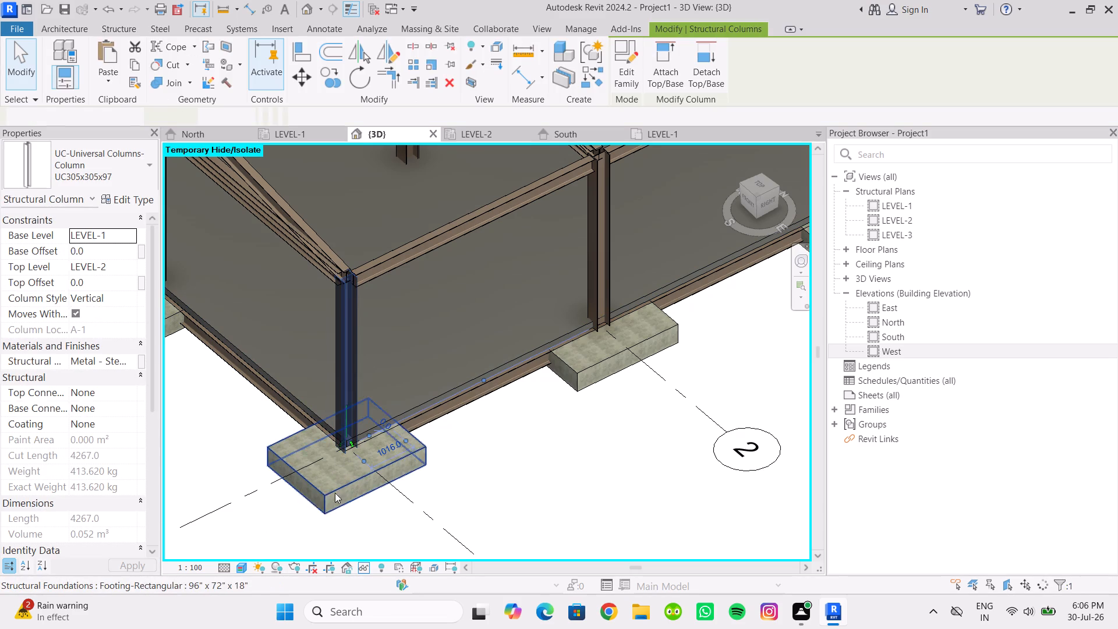
{"action": "left_click", "coordinate": [271, 529]}
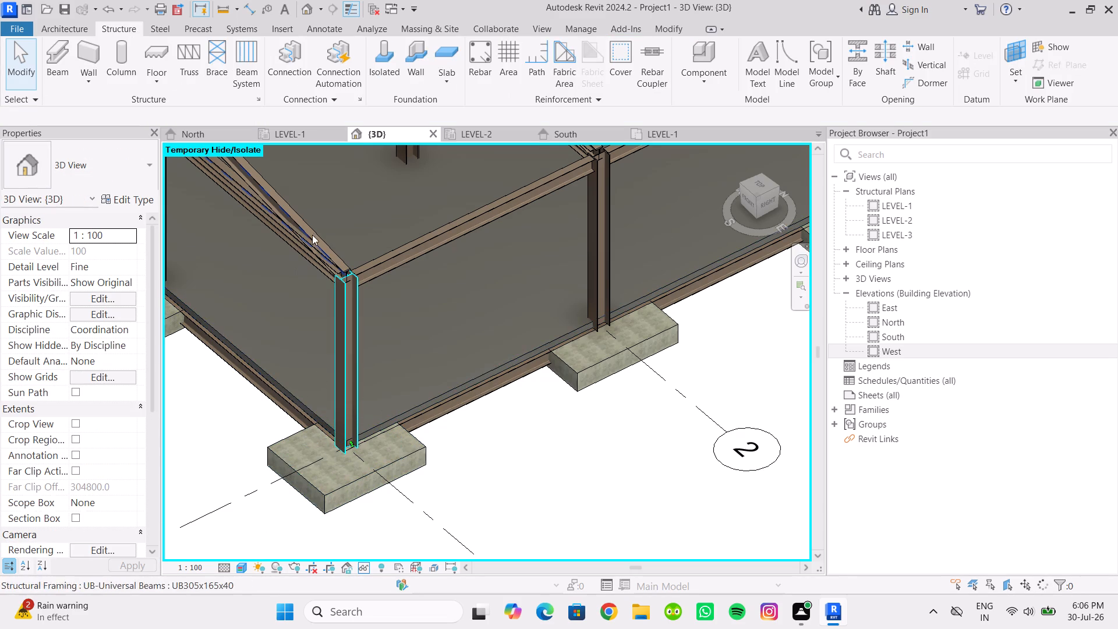
{"action": "left_click", "coordinate": [286, 516]}
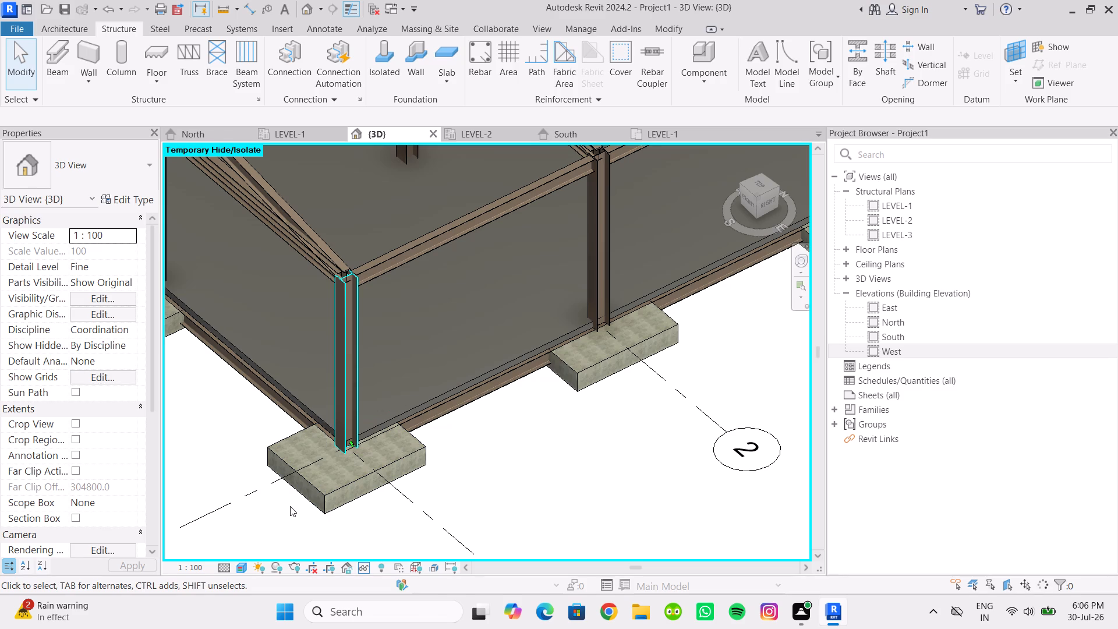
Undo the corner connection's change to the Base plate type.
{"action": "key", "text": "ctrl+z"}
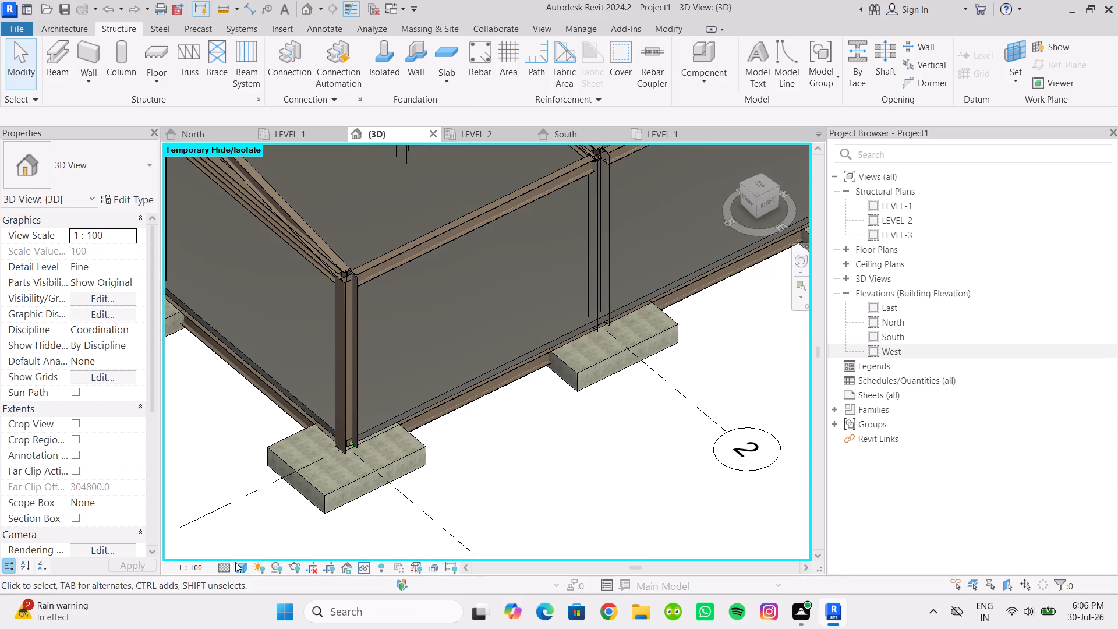
Set the 3D view's visual style to Shaded.
{"action": "left_click", "coordinate": [240, 566]}
{"action": "left_click", "coordinate": [257, 511]}
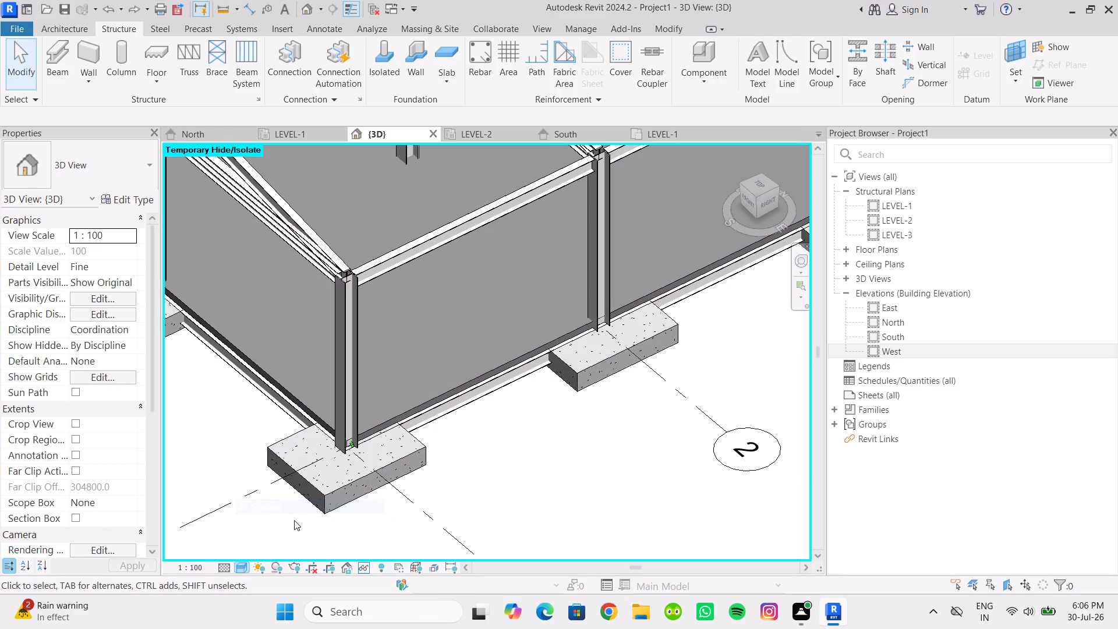
Examine the corner column base and the connection at its footing up close.
{"action": "scroll", "coordinate": [294, 522], "scroll_direction": "down", "scroll_amount": 3}
{"action": "scroll", "coordinate": [338, 454], "scroll_direction": "up", "scroll_amount": 14}
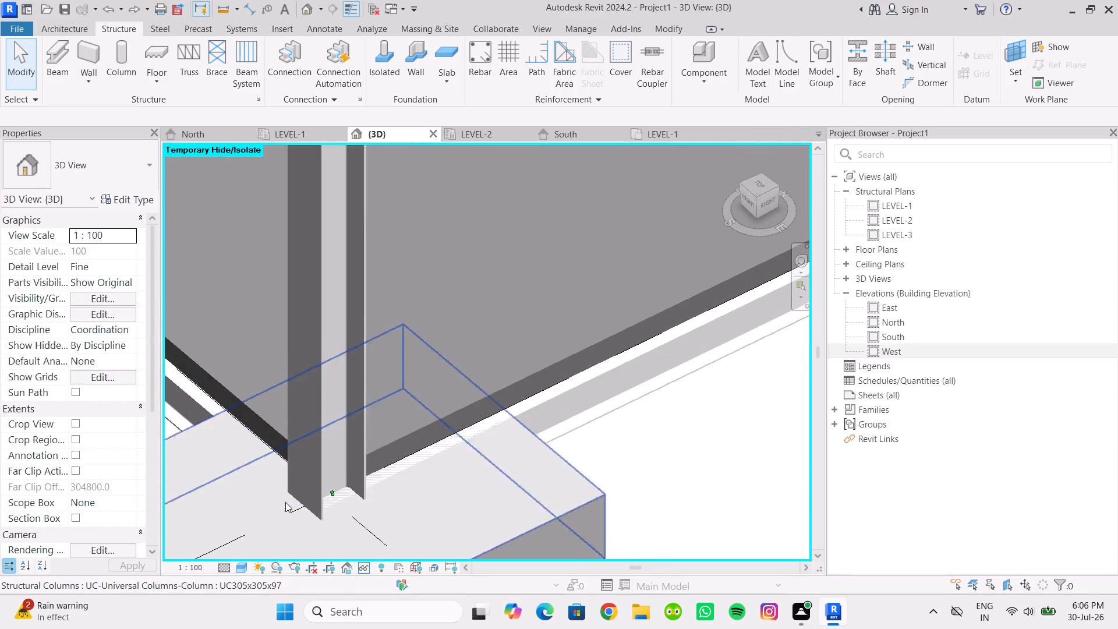
{"action": "scroll", "coordinate": [285, 502], "scroll_direction": "up", "scroll_amount": 4}
{"action": "middle_click_drag", "start_coordinate": [304, 500], "coordinate": [261, 362]}
{"action": "scroll", "coordinate": [351, 420], "scroll_direction": "up", "scroll_amount": 2}
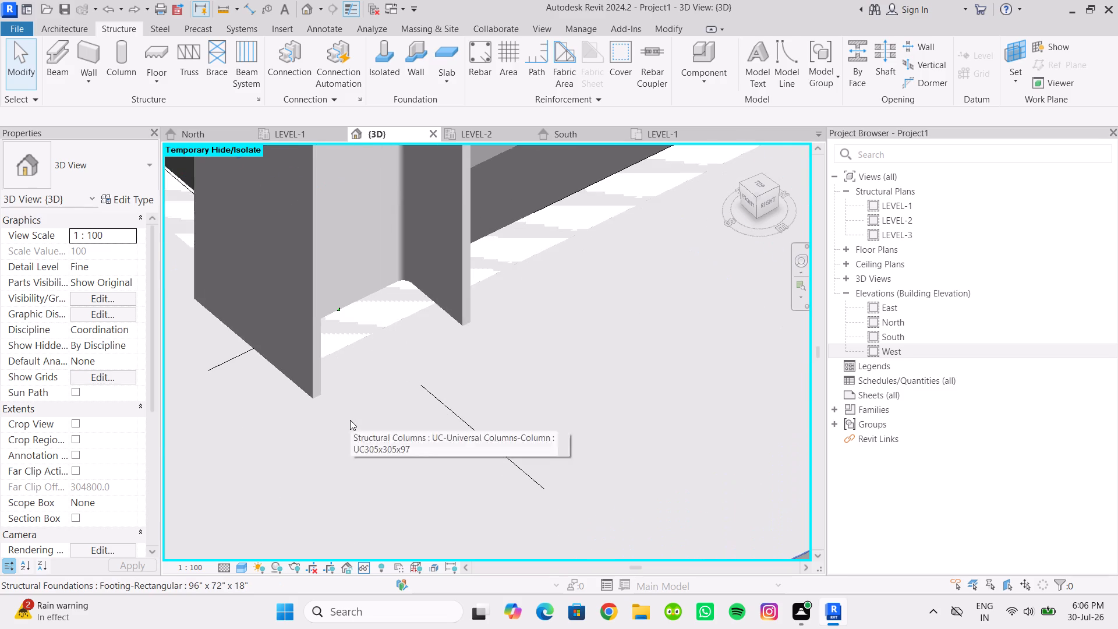
{"action": "scroll", "coordinate": [350, 420], "scroll_direction": "up", "scroll_amount": 2}
{"action": "scroll", "coordinate": [354, 373], "scroll_direction": "down", "scroll_amount": 10}
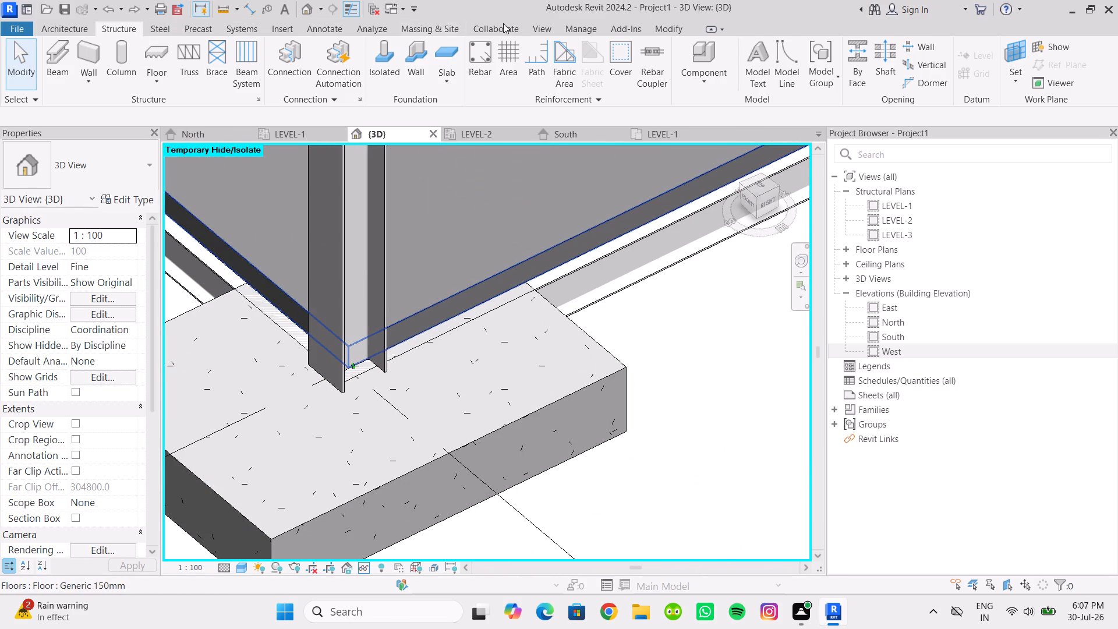
Examine the model categories in the 3D view's Visibility/Graphic Overrides and the discipline filter options.
{"action": "left_click", "coordinate": [547, 29]}
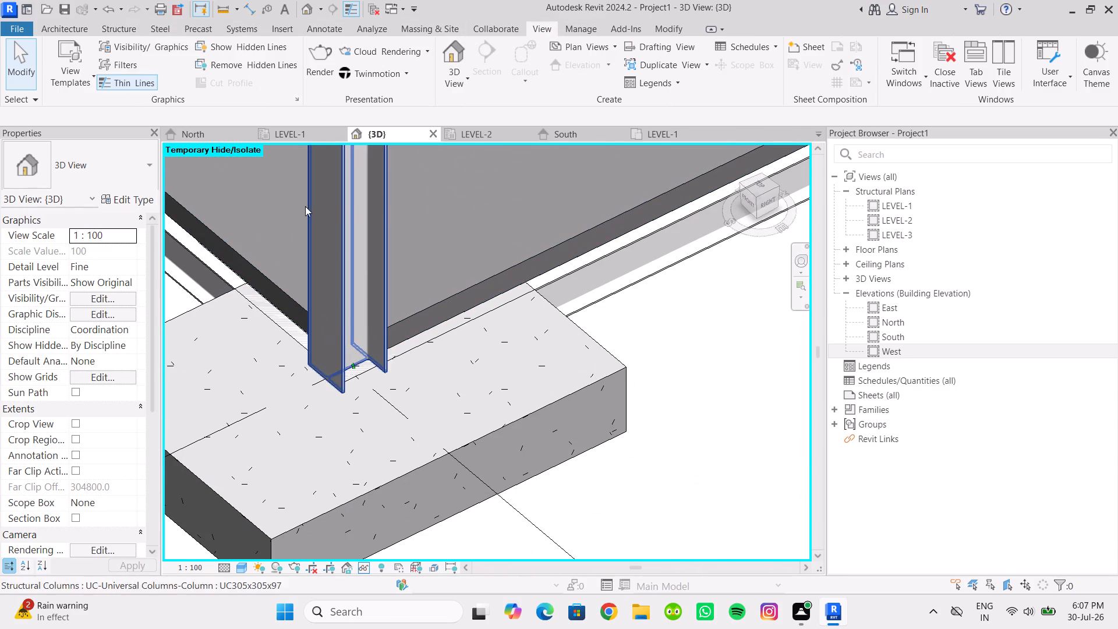
{"action": "left_click", "coordinate": [146, 48]}
{"action": "scroll", "coordinate": [382, 291], "scroll_direction": "down", "scroll_amount": 5}
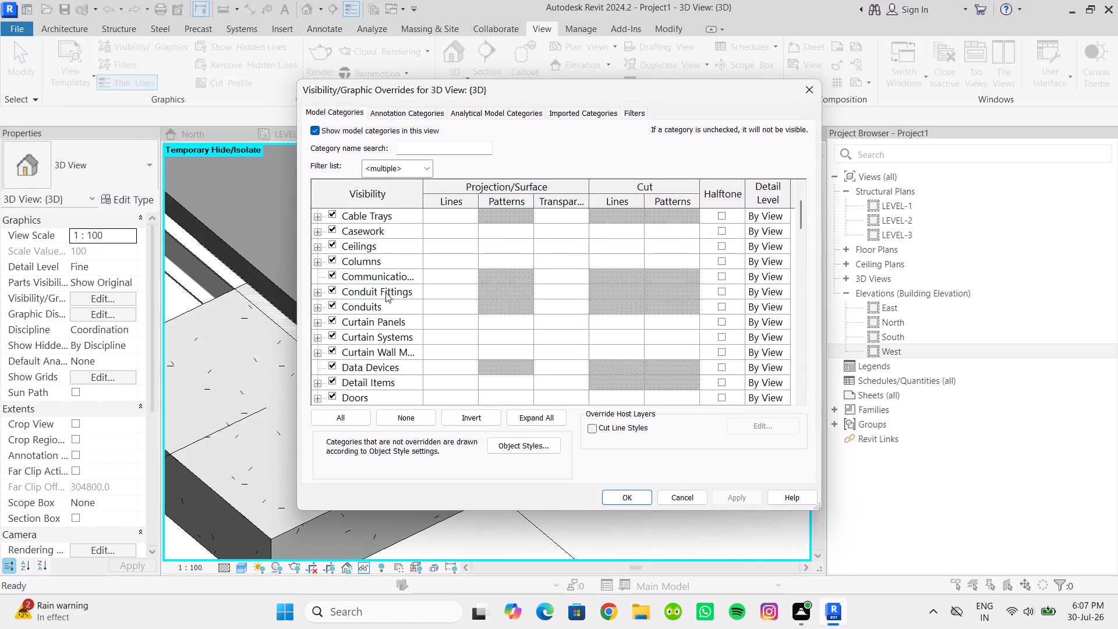
{"action": "scroll", "coordinate": [397, 285], "scroll_direction": "down", "scroll_amount": 2}
{"action": "scroll", "coordinate": [398, 285], "scroll_direction": "down", "scroll_amount": 19}
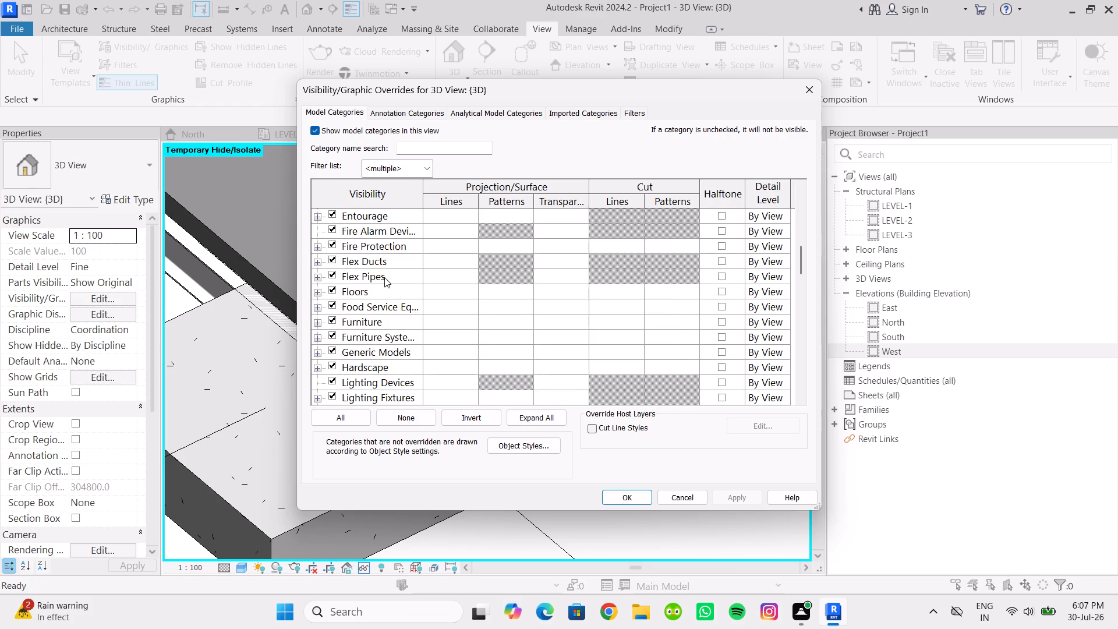
{"action": "scroll", "coordinate": [384, 277], "scroll_direction": "down", "scroll_amount": 19}
{"action": "scroll", "coordinate": [388, 270], "scroll_direction": "up", "scroll_amount": 19}
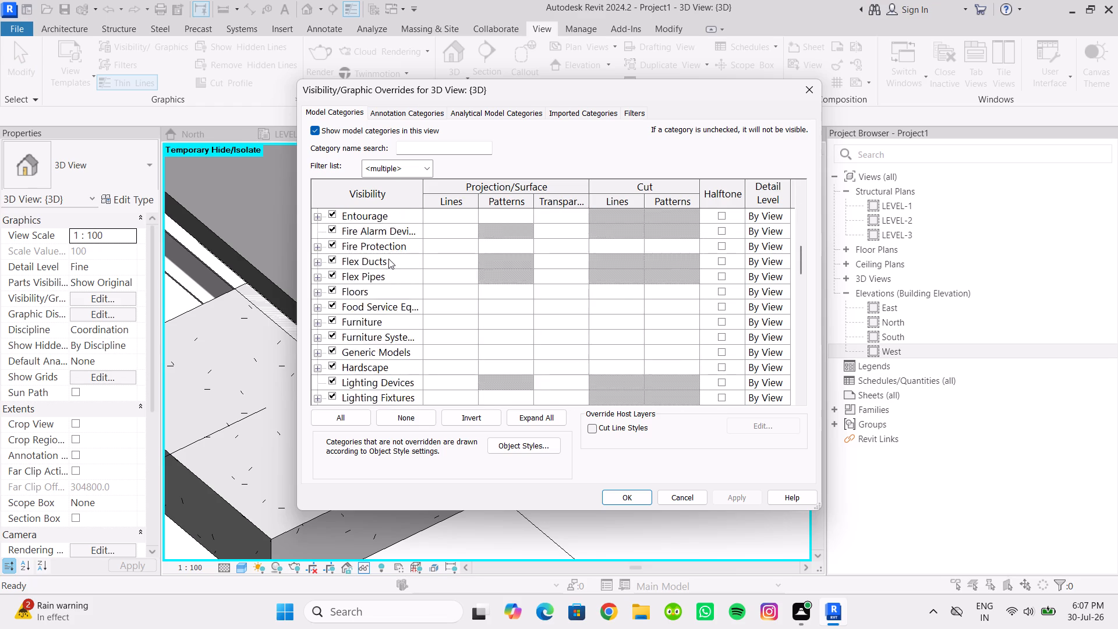
{"action": "scroll", "coordinate": [388, 259], "scroll_direction": "up", "scroll_amount": 18}
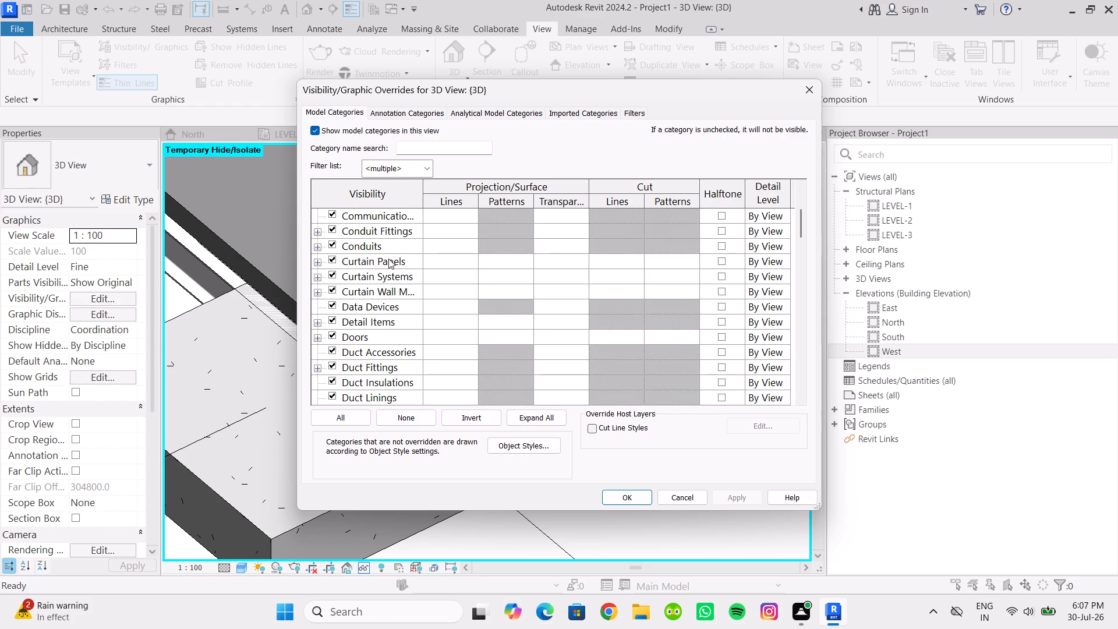
{"action": "scroll", "coordinate": [388, 259], "scroll_direction": "up", "scroll_amount": 3}
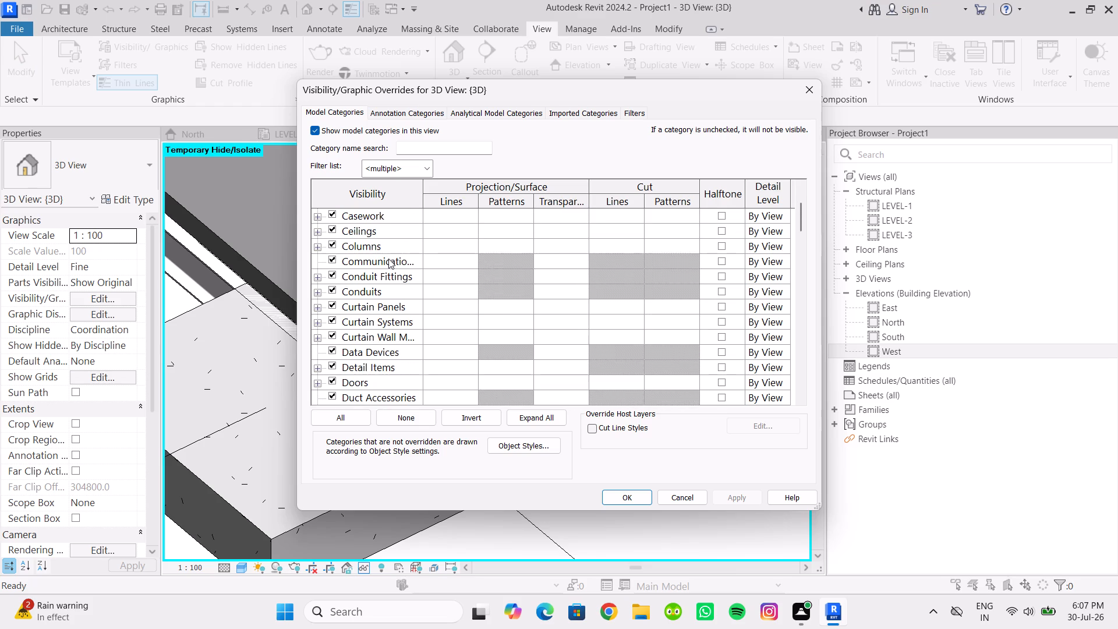
{"action": "scroll", "coordinate": [388, 259], "scroll_direction": "up", "scroll_amount": 4}
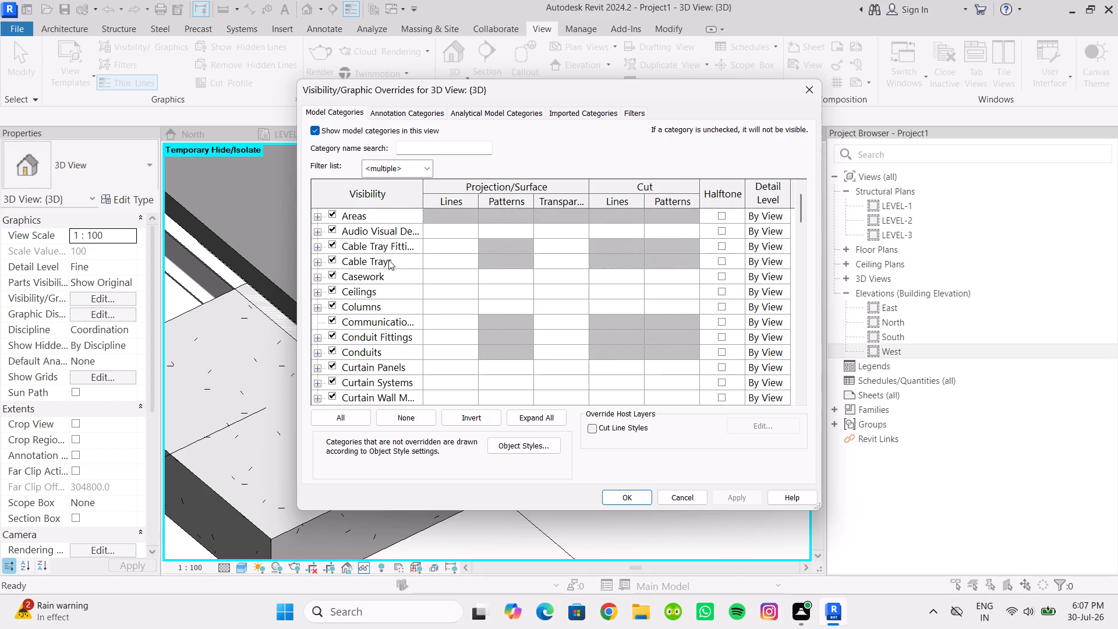
{"action": "scroll", "coordinate": [388, 260], "scroll_direction": "down", "scroll_amount": 6}
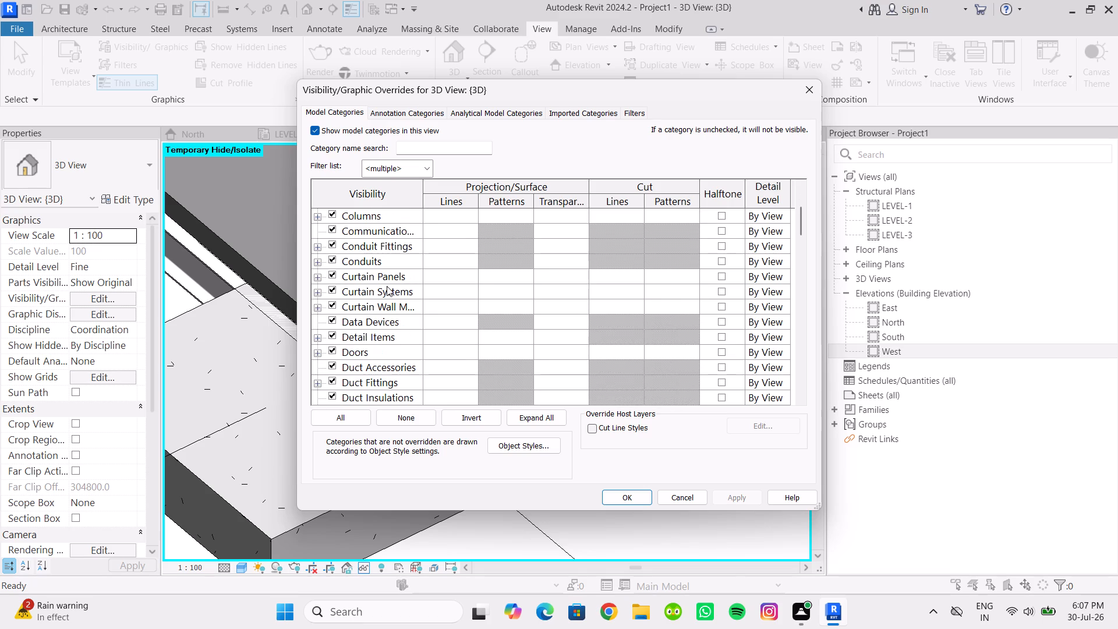
{"action": "left_click", "coordinate": [426, 167]}
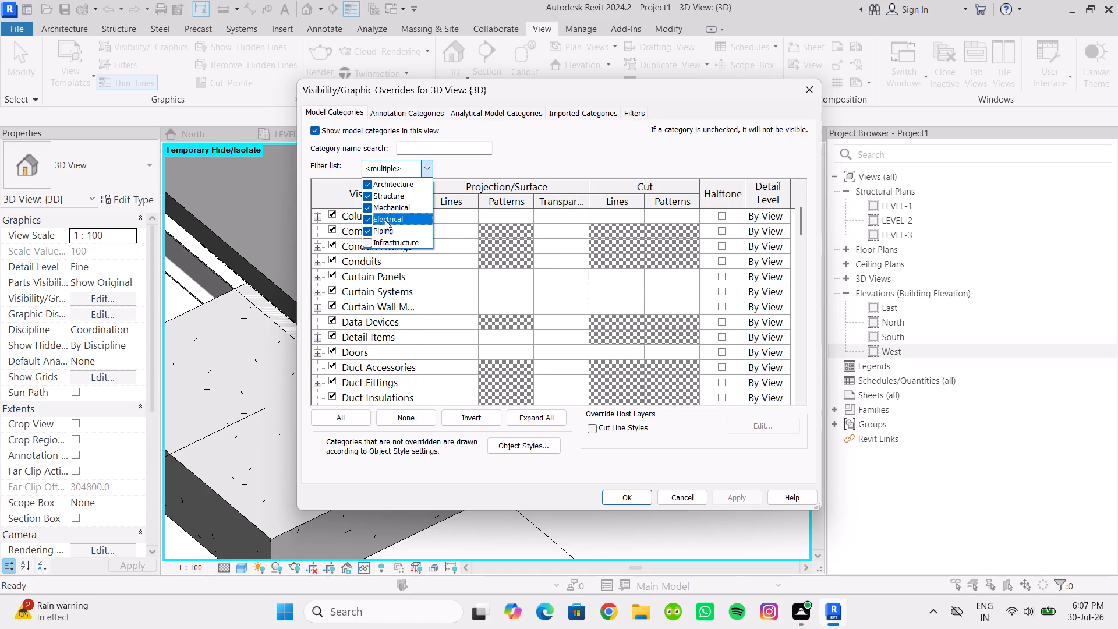
{"action": "left_click", "coordinate": [424, 165]}
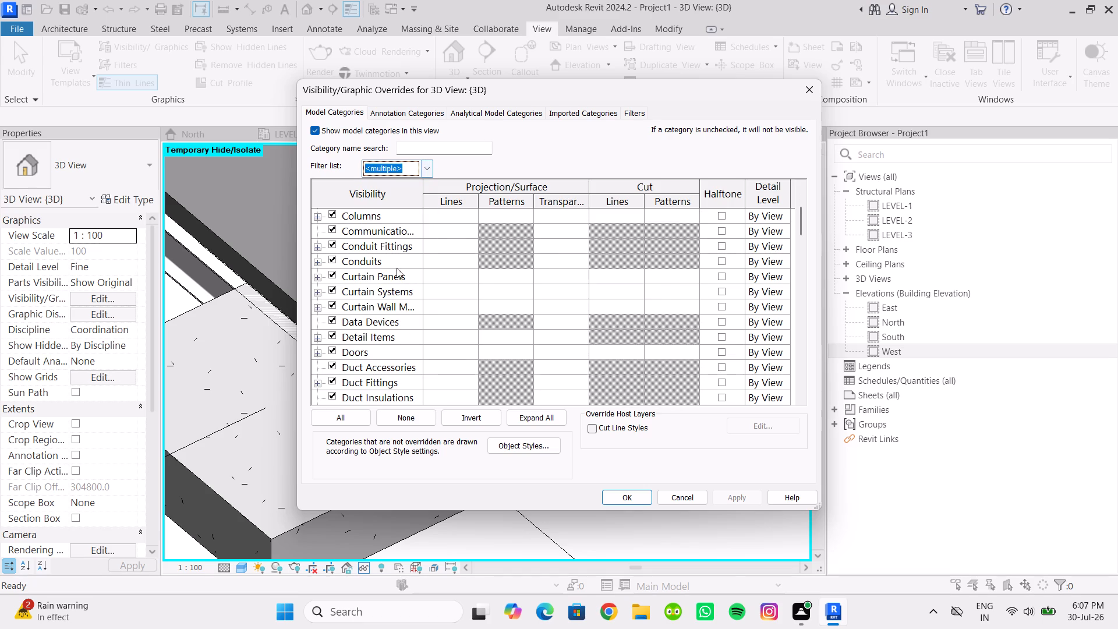
{"action": "scroll", "coordinate": [397, 275], "scroll_direction": "down", "scroll_amount": 15}
{"action": "left_click", "coordinate": [674, 488]}
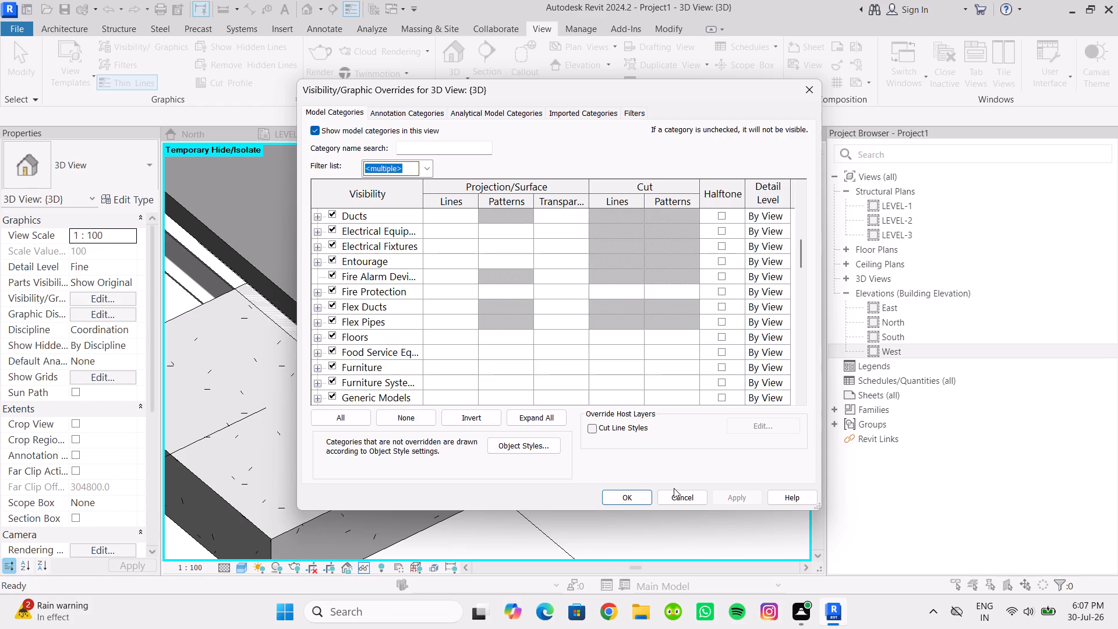
{"action": "left_click", "coordinate": [673, 499]}
{"action": "left_click", "coordinate": [613, 500]}
Undo the 3D view's Shaded visual style and the connection placed at the grid 1 corner column.
{"action": "scroll", "coordinate": [597, 452], "scroll_direction": "down", "scroll_amount": 4}
{"action": "scroll", "coordinate": [444, 409], "scroll_direction": "down", "scroll_amount": 4}
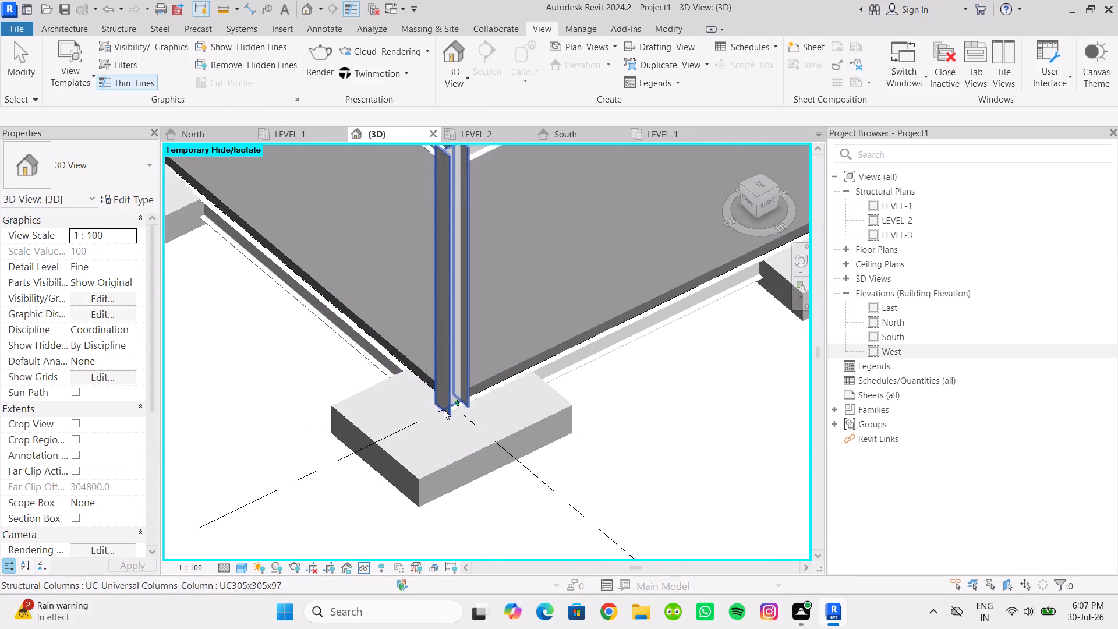
{"action": "middle_click_drag", "start_coordinate": [433, 392], "coordinate": [427, 375]}
{"action": "scroll", "coordinate": [451, 461], "scroll_direction": "up", "scroll_amount": 1}
{"action": "key", "text": "ctrl+z"}
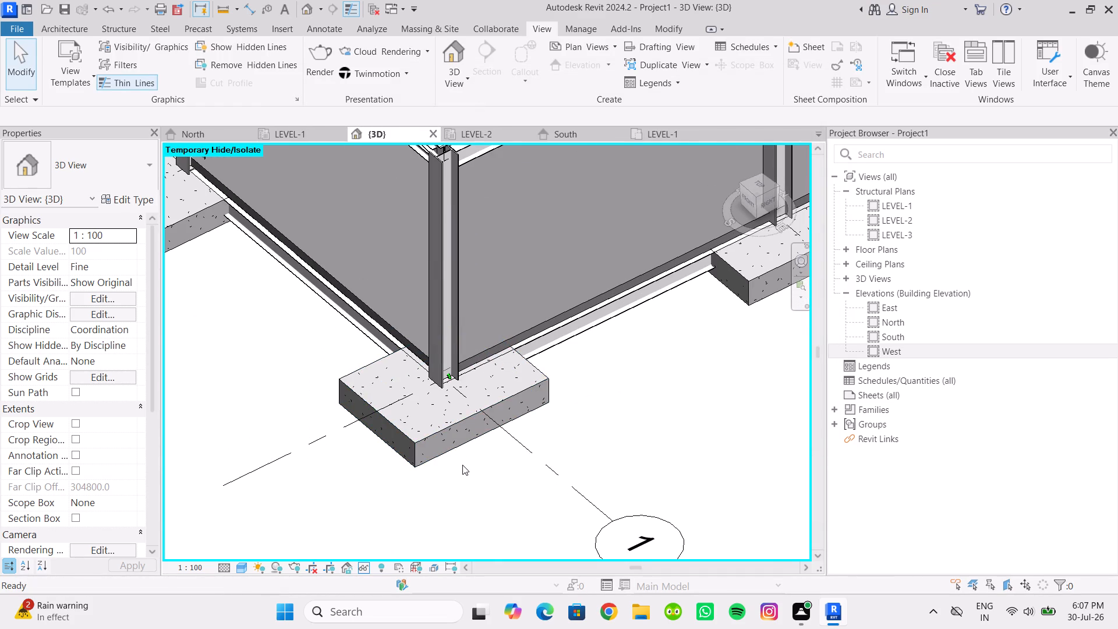
{"action": "key", "text": "ctrl+z"}
{"action": "scroll", "coordinate": [438, 469], "scroll_direction": "up", "scroll_amount": 2}
{"action": "middle_click_drag", "start_coordinate": [438, 469], "coordinate": [405, 469], "text": "shift"}
{"action": "scroll", "coordinate": [404, 461], "scroll_direction": "down", "scroll_amount": 1}
{"action": "middle_click_drag", "start_coordinate": [404, 461], "coordinate": [411, 472]}
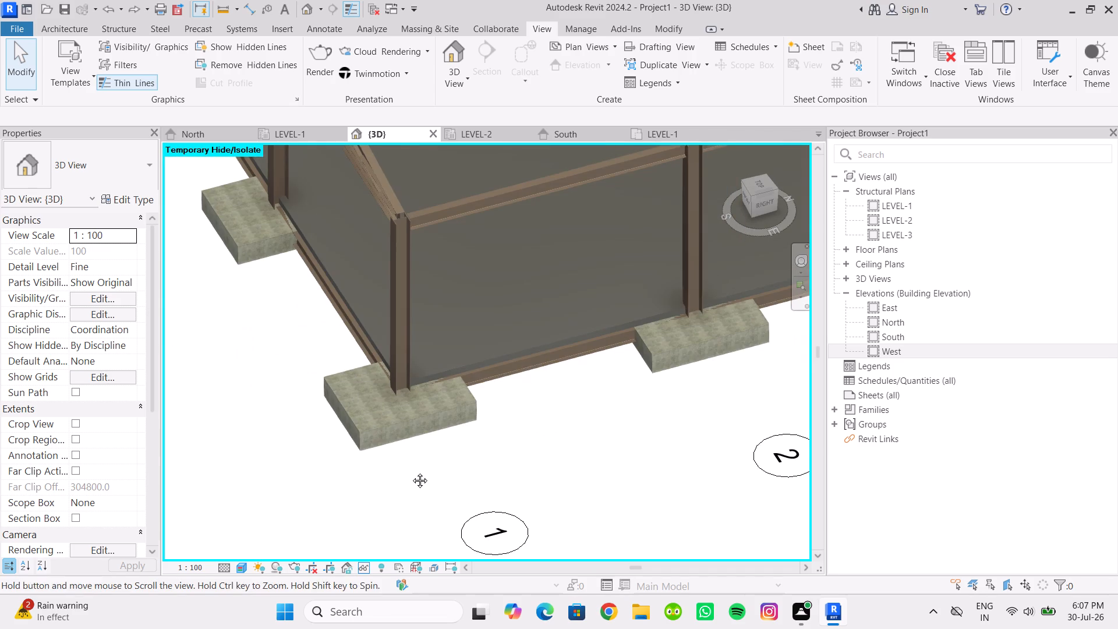
{"action": "middle_click_drag", "start_coordinate": [411, 472], "coordinate": [414, 473]}
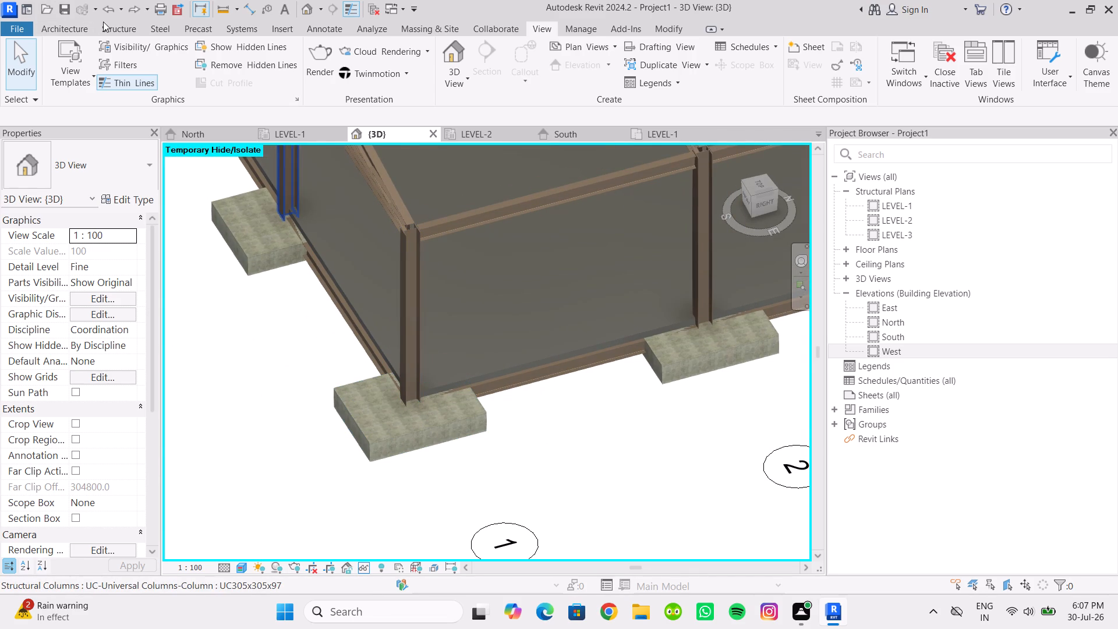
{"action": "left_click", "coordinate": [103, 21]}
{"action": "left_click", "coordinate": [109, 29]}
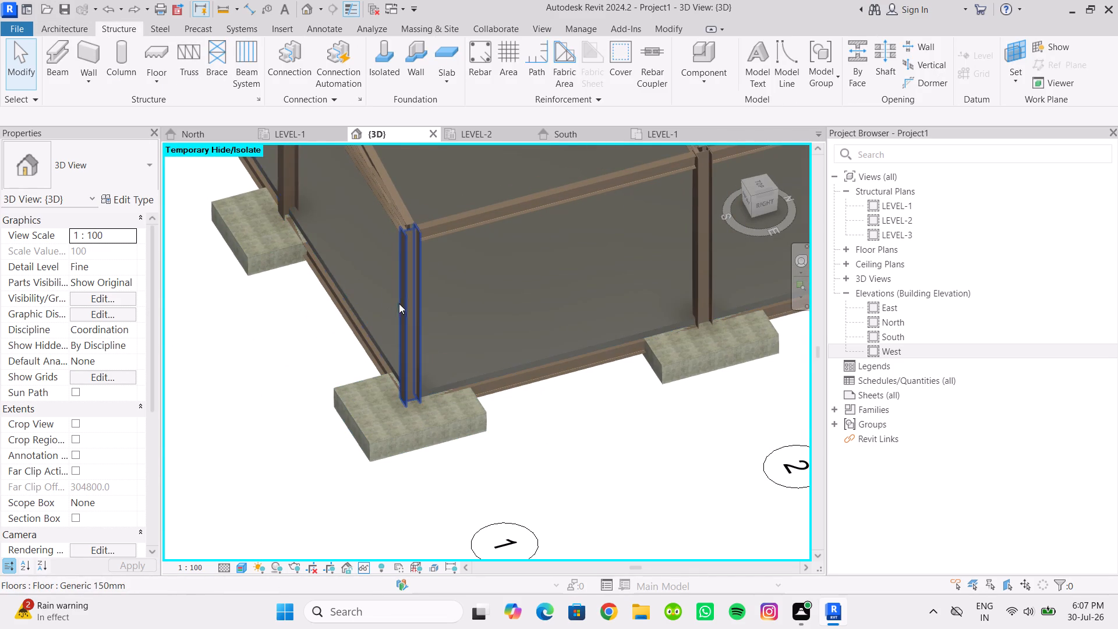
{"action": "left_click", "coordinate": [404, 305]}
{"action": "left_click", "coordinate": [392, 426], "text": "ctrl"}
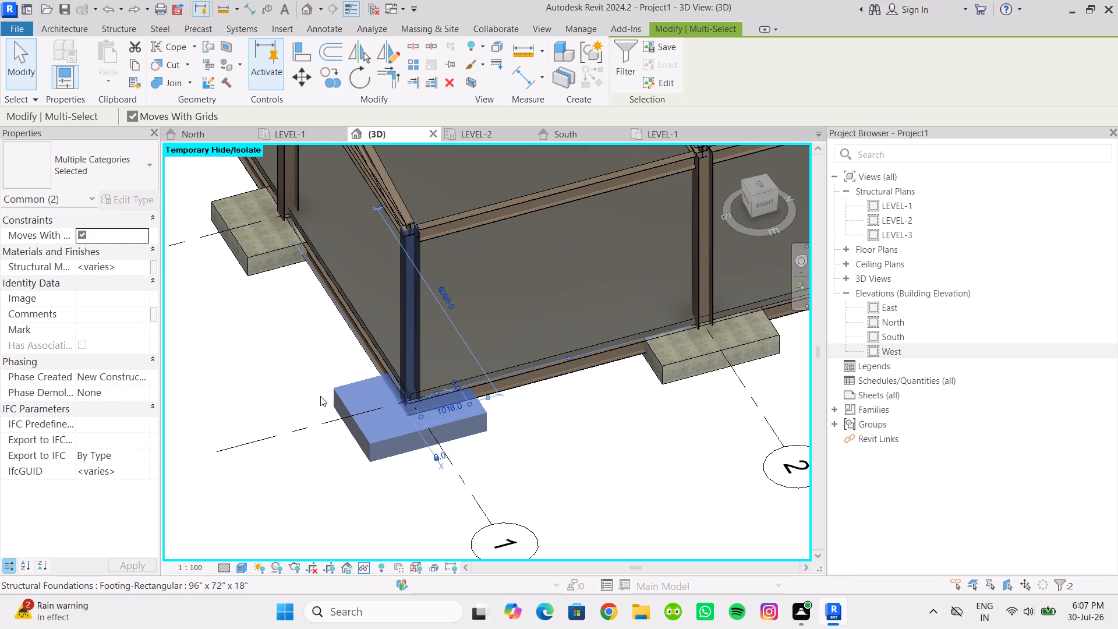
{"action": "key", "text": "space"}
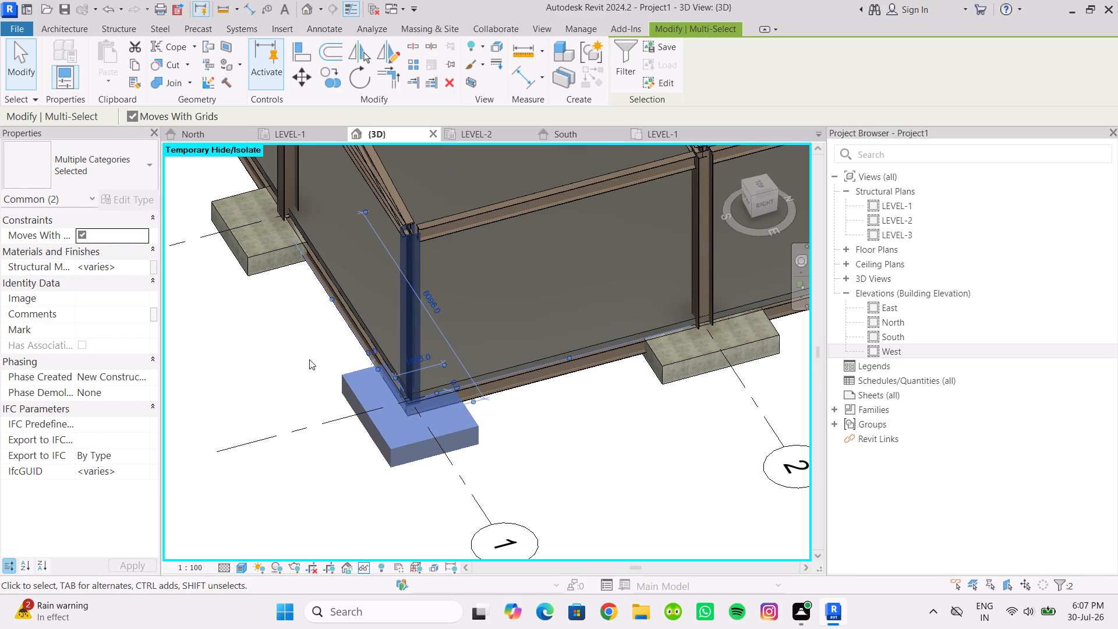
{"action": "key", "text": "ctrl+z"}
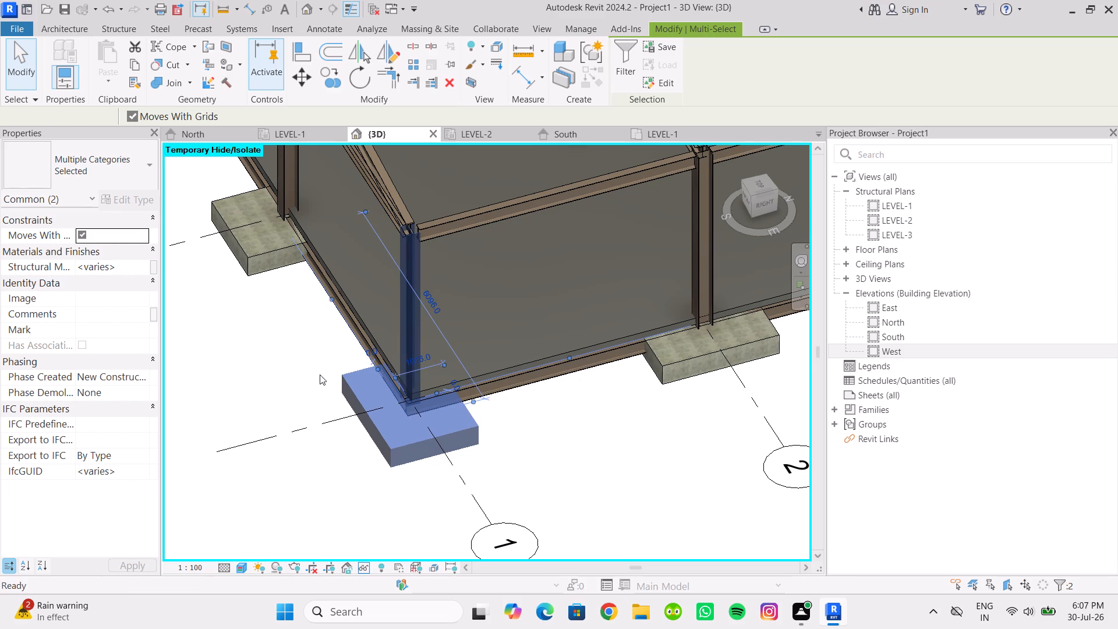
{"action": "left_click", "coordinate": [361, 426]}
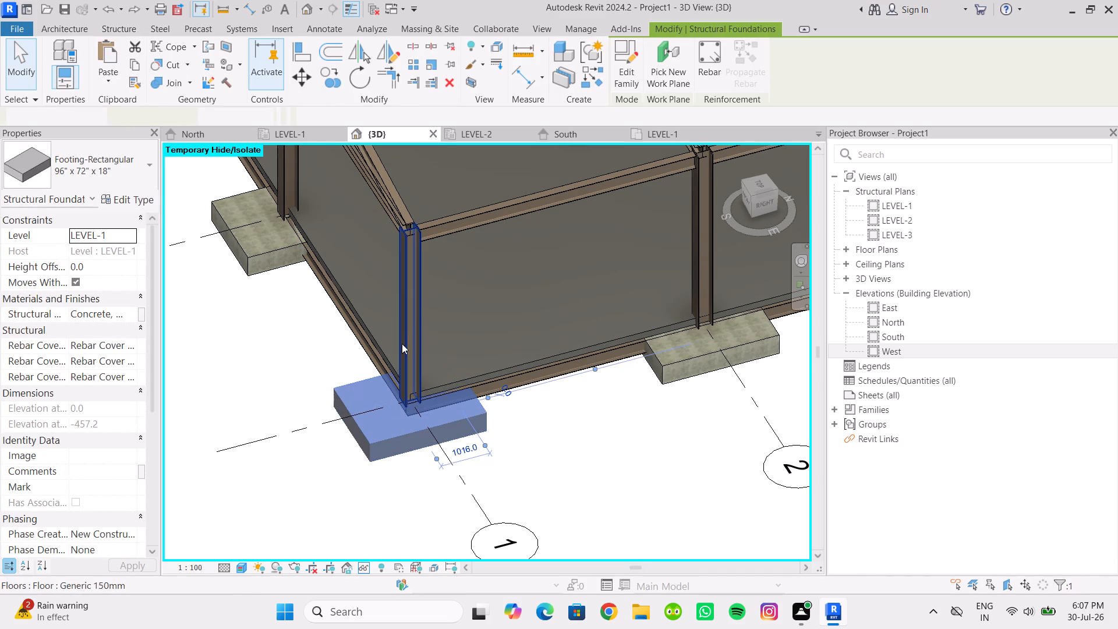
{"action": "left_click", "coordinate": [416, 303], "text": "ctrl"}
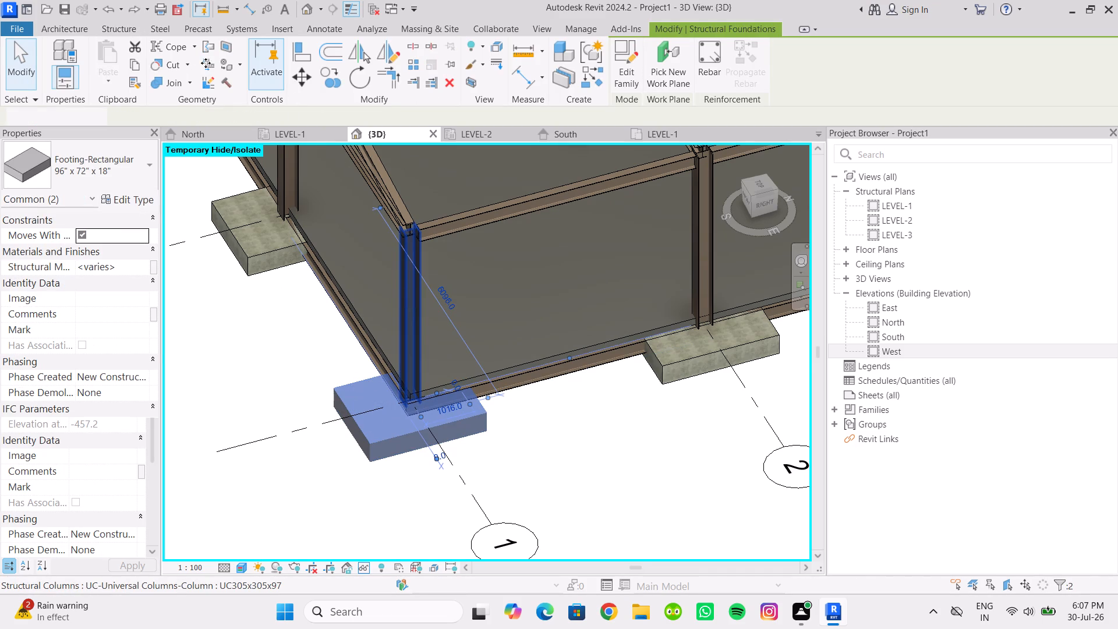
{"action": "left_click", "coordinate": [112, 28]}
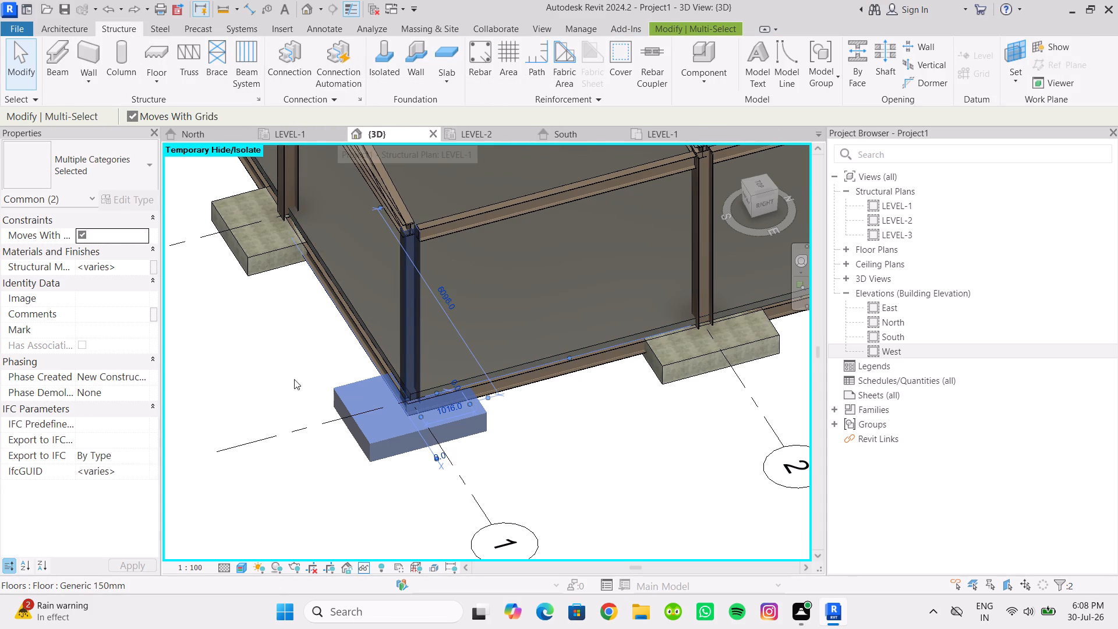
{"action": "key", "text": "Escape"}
Place a Generic Connection between the grid 1 corner column and its rectangular footing.
{"action": "left_click", "coordinate": [288, 54]}
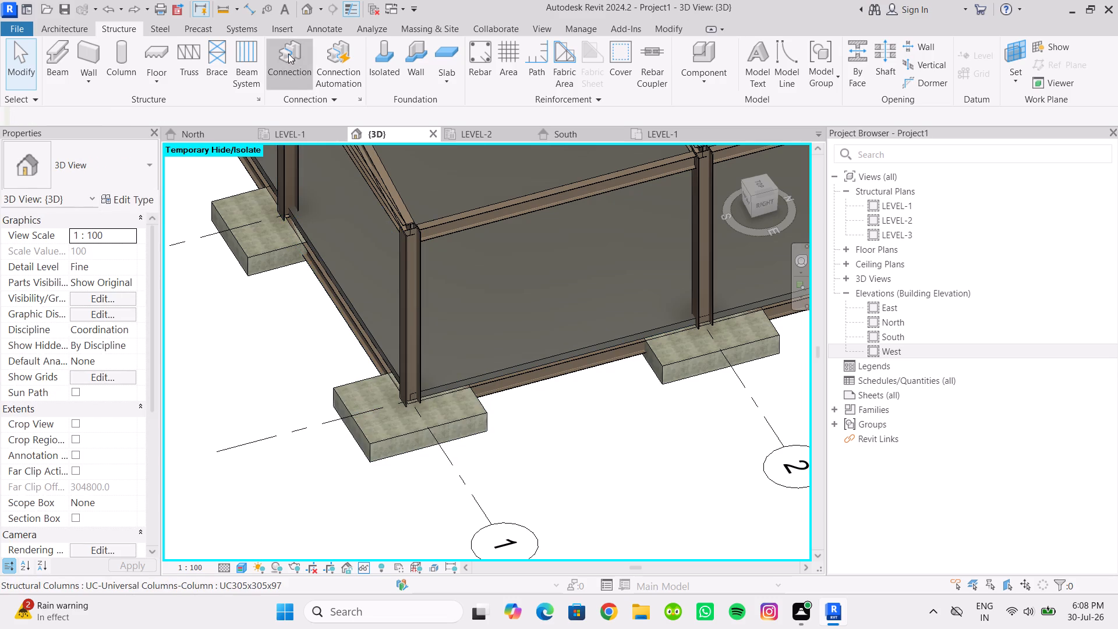
{"action": "left_click", "coordinate": [380, 423]}
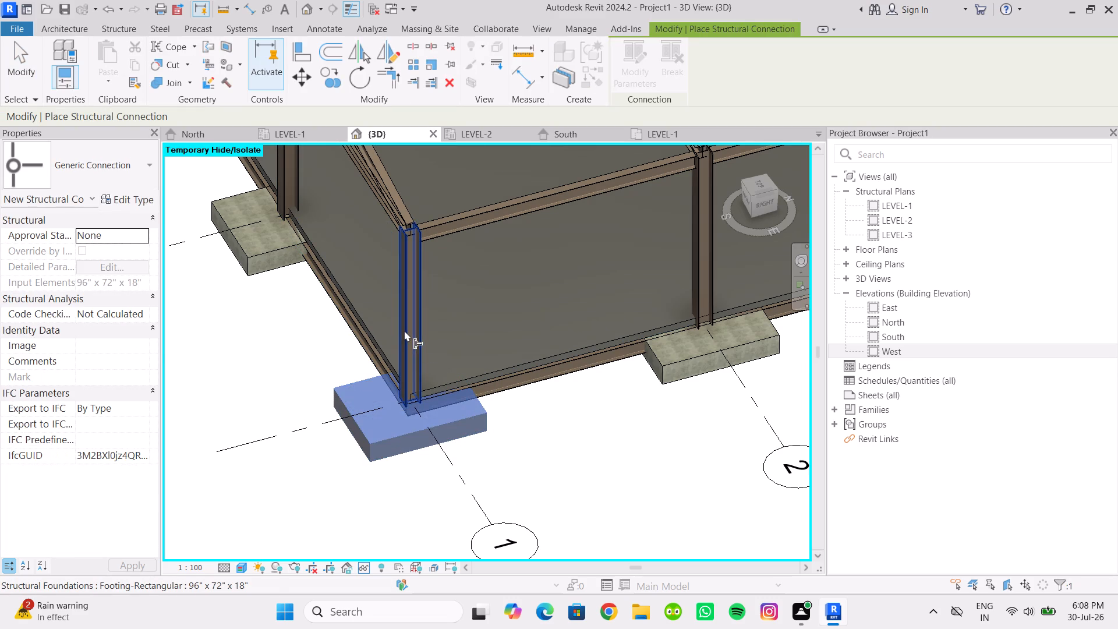
{"action": "left_click", "coordinate": [404, 330]}
{"action": "left_click", "coordinate": [389, 409]}
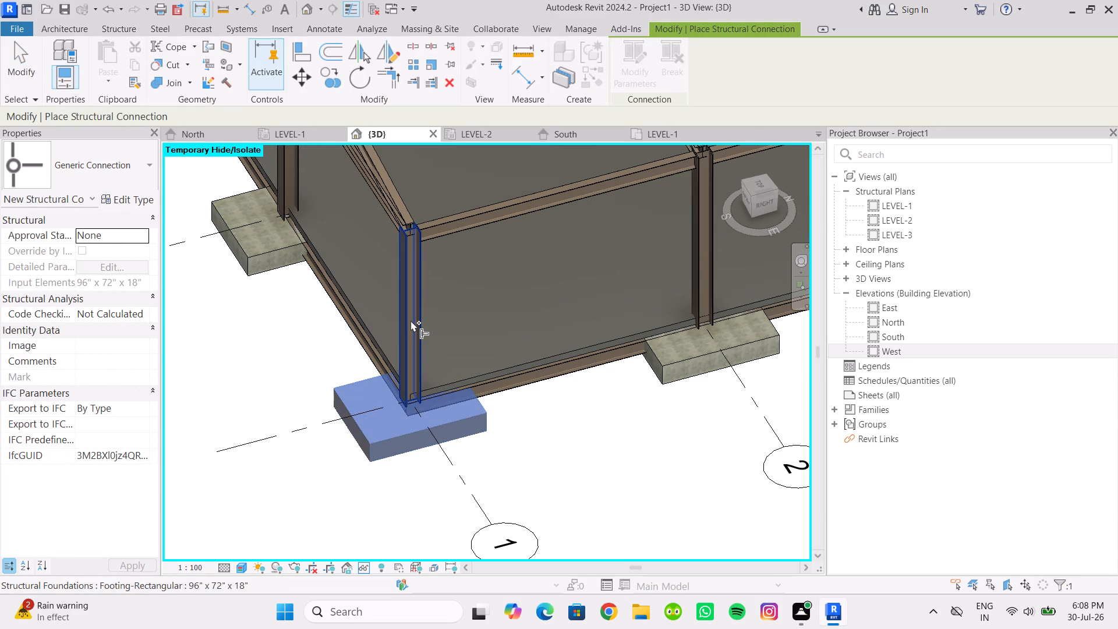
{"action": "left_click", "coordinate": [411, 320], "text": "ctrl"}
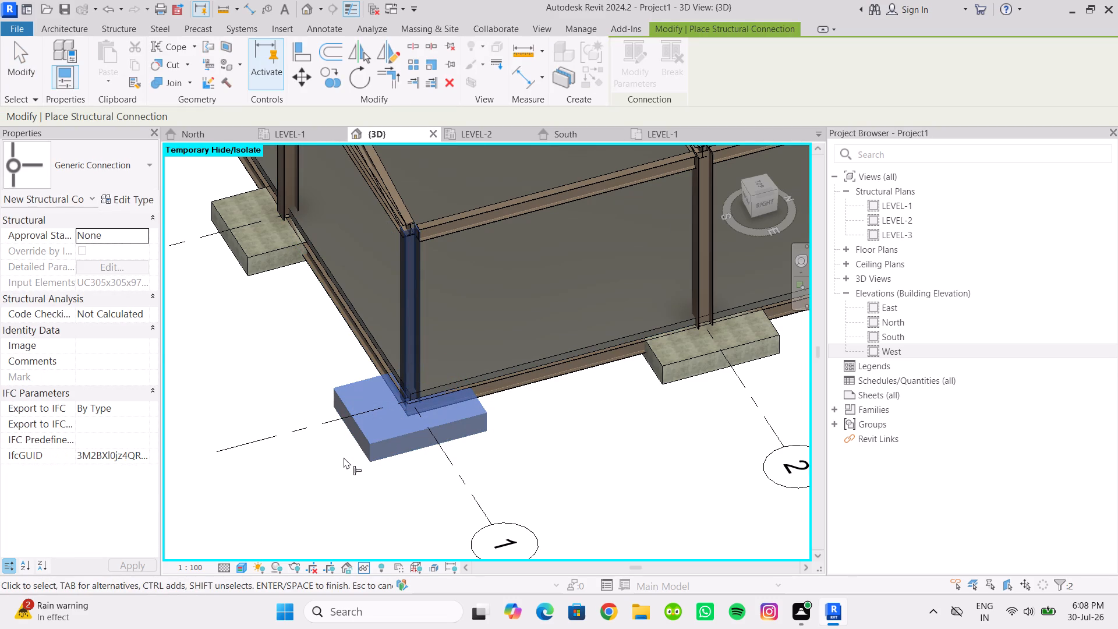
{"action": "key", "text": "Return"}
{"action": "scroll", "coordinate": [323, 482], "scroll_direction": "down", "scroll_amount": 1}
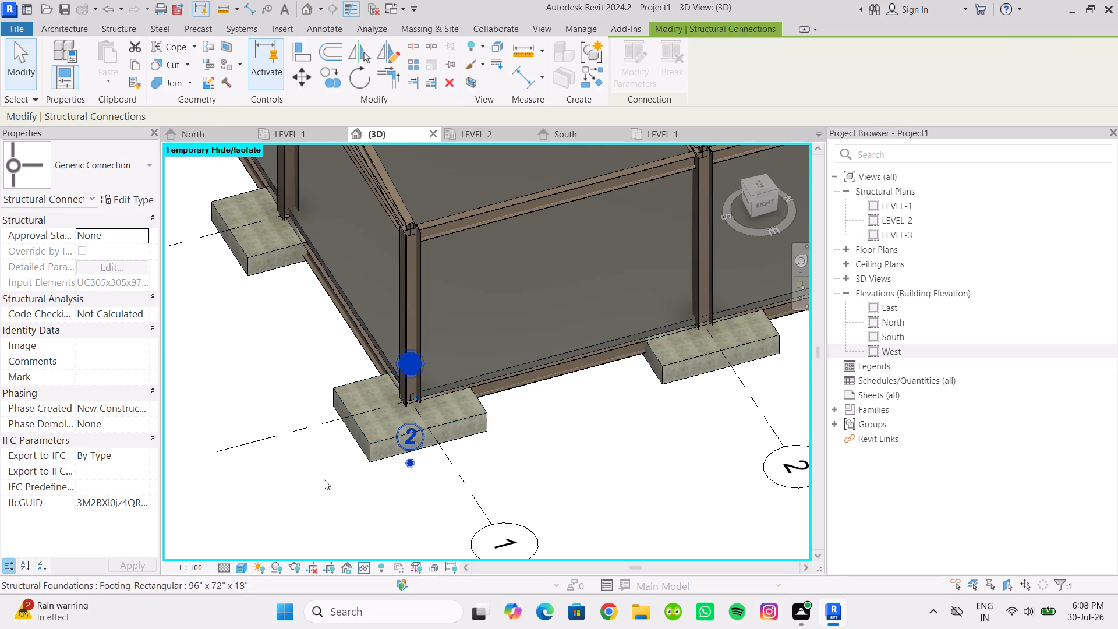
{"action": "scroll", "coordinate": [324, 472], "scroll_direction": "up", "scroll_amount": 4}
{"action": "scroll", "coordinate": [335, 492], "scroll_direction": "down", "scroll_amount": 2}
{"action": "middle_click_drag", "start_coordinate": [335, 492], "coordinate": [331, 467], "text": "shift"}
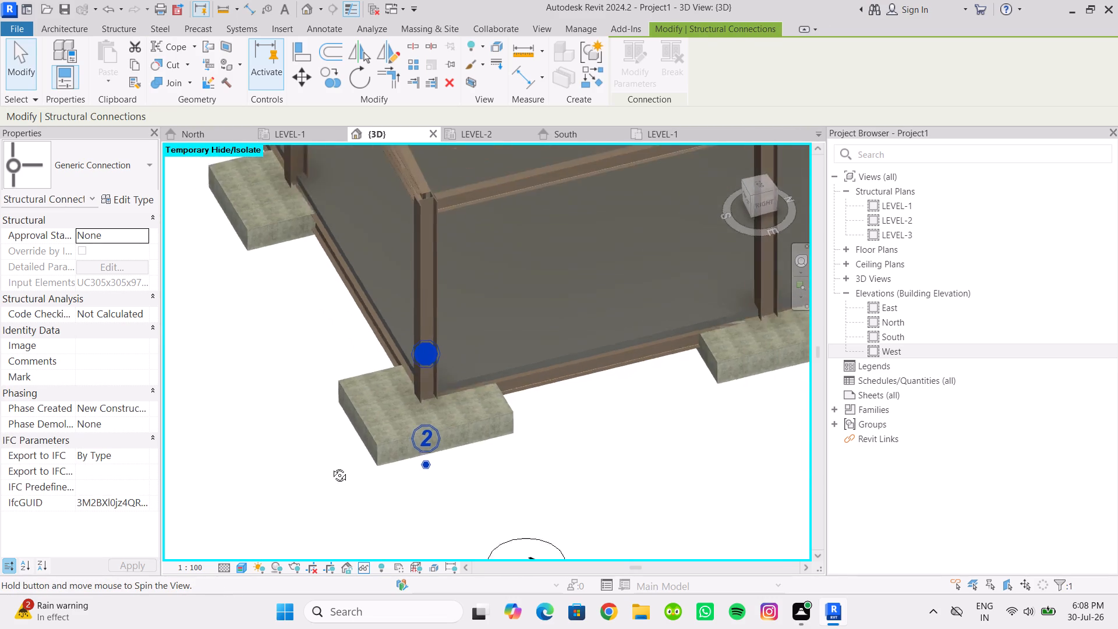
{"action": "middle_click_drag", "start_coordinate": [331, 467], "coordinate": [337, 478], "text": "shift"}
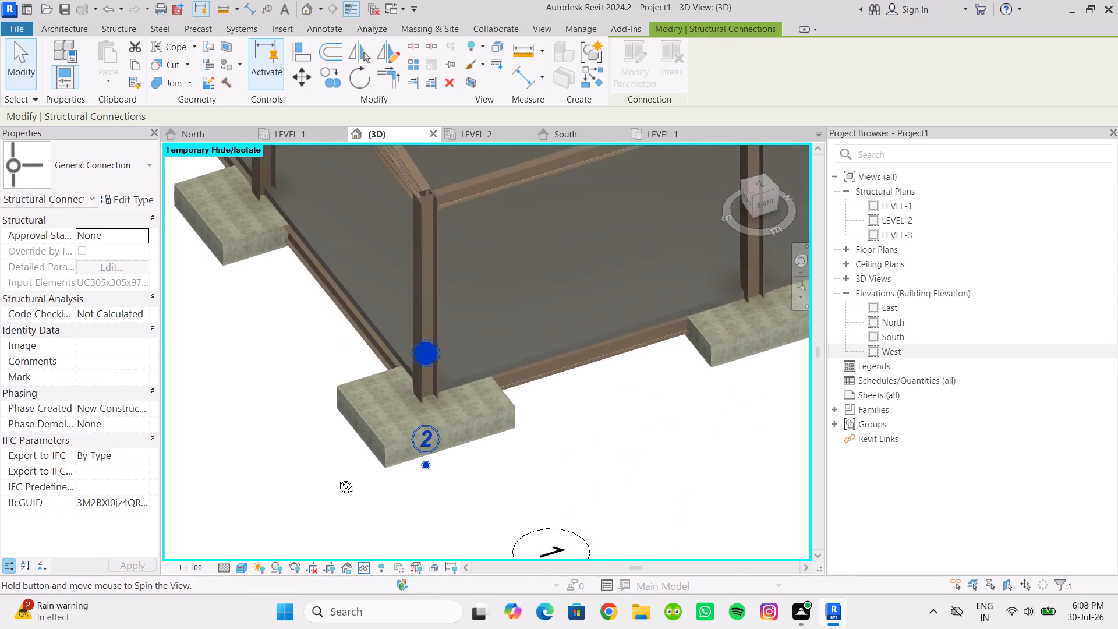
{"action": "middle_click_drag", "start_coordinate": [337, 478], "coordinate": [334, 471], "text": "shift"}
{"action": "left_click", "coordinate": [328, 467]}
Set the 3D view's visual style to Shaded.
{"action": "left_click", "coordinate": [224, 570]}
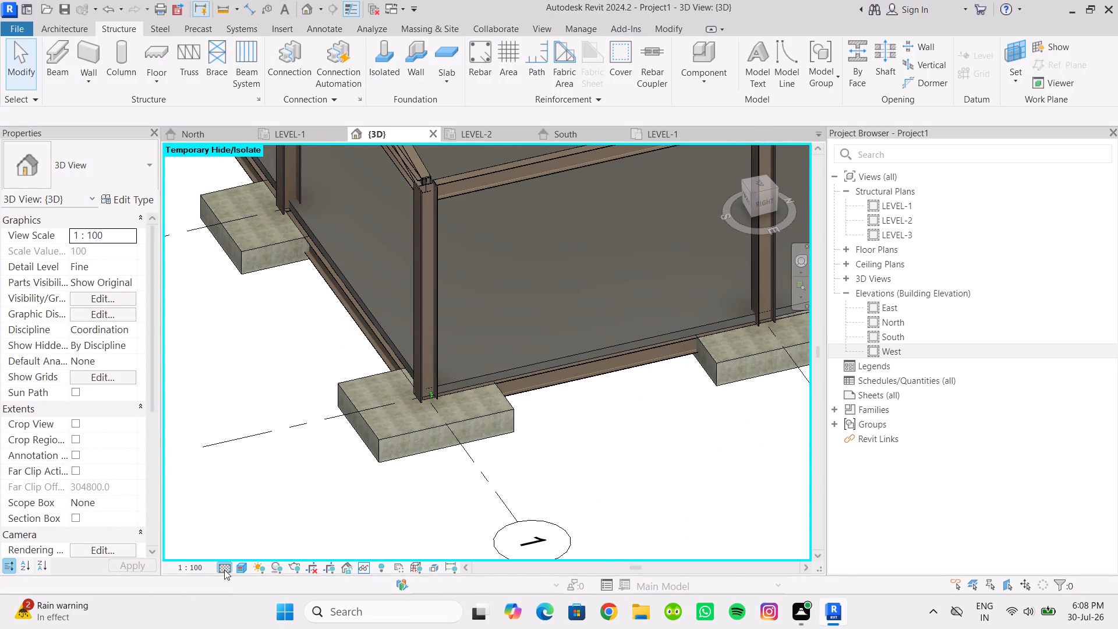
{"action": "left_click", "coordinate": [240, 555]}
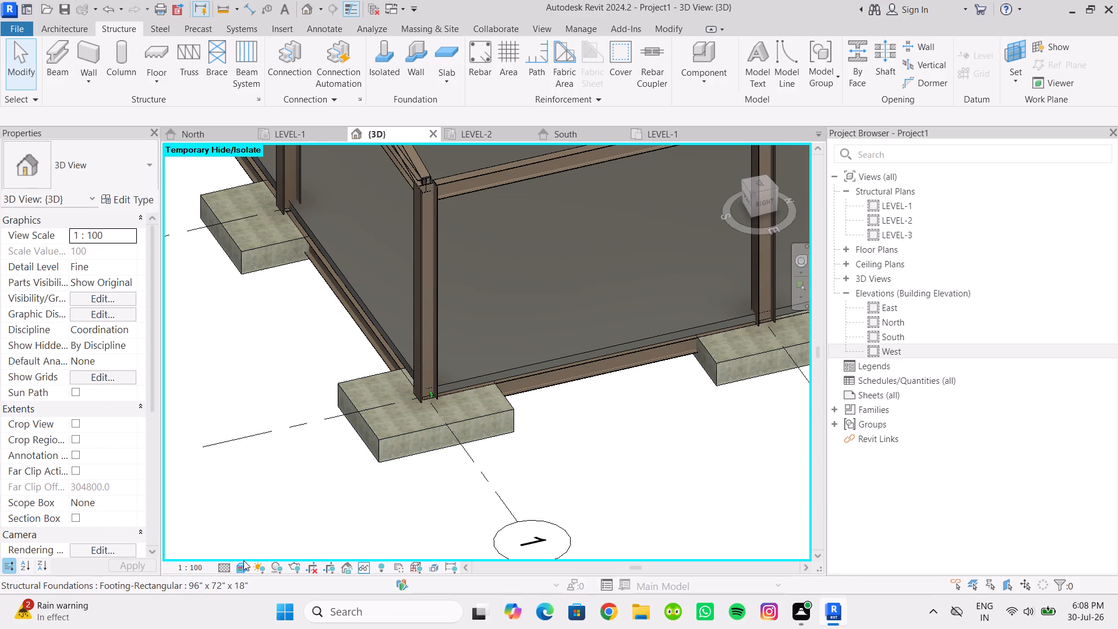
{"action": "left_click", "coordinate": [242, 564]}
{"action": "left_click", "coordinate": [278, 499]}
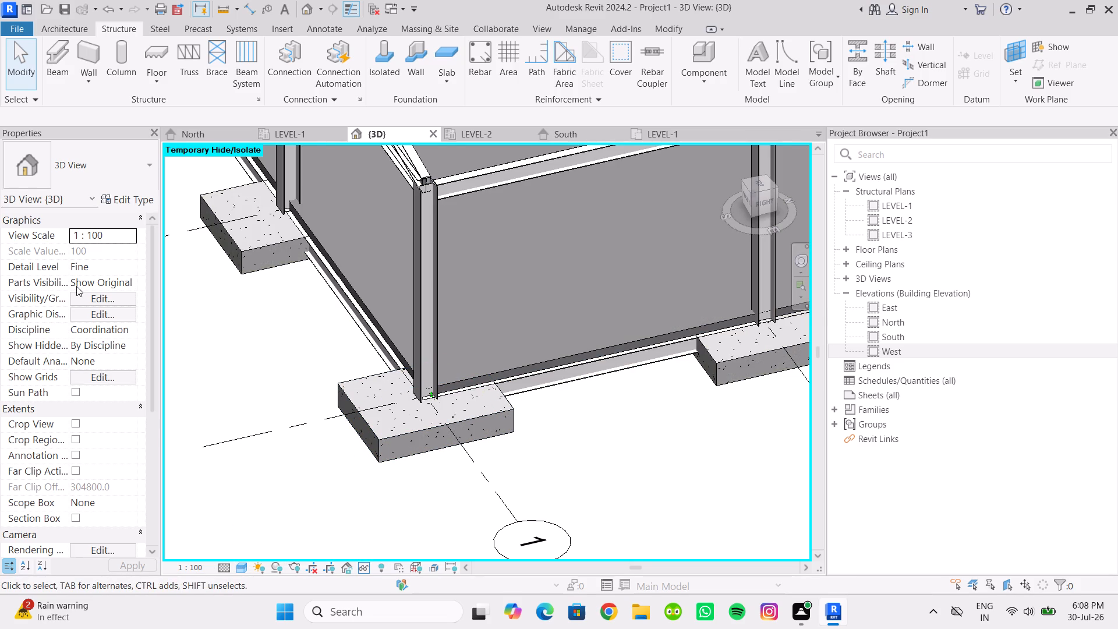
Change the grid 1 corner connection's type to Base plate and view it at the column base.
{"action": "middle_click_drag", "start_coordinate": [391, 472], "coordinate": [380, 357], "text": "shift"}
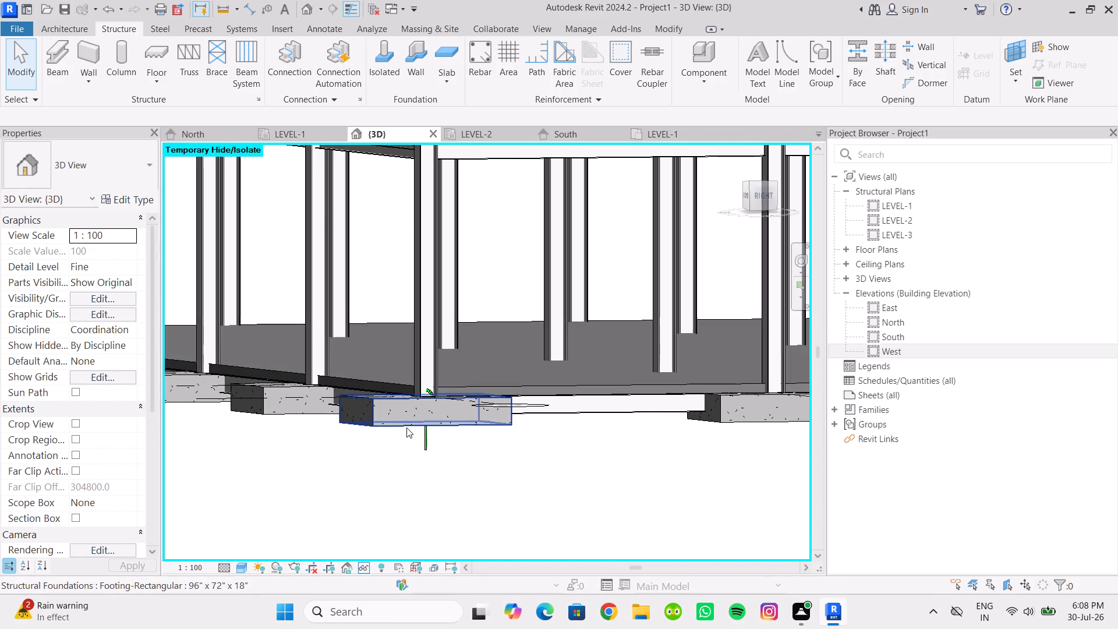
{"action": "left_click", "coordinate": [423, 443]}
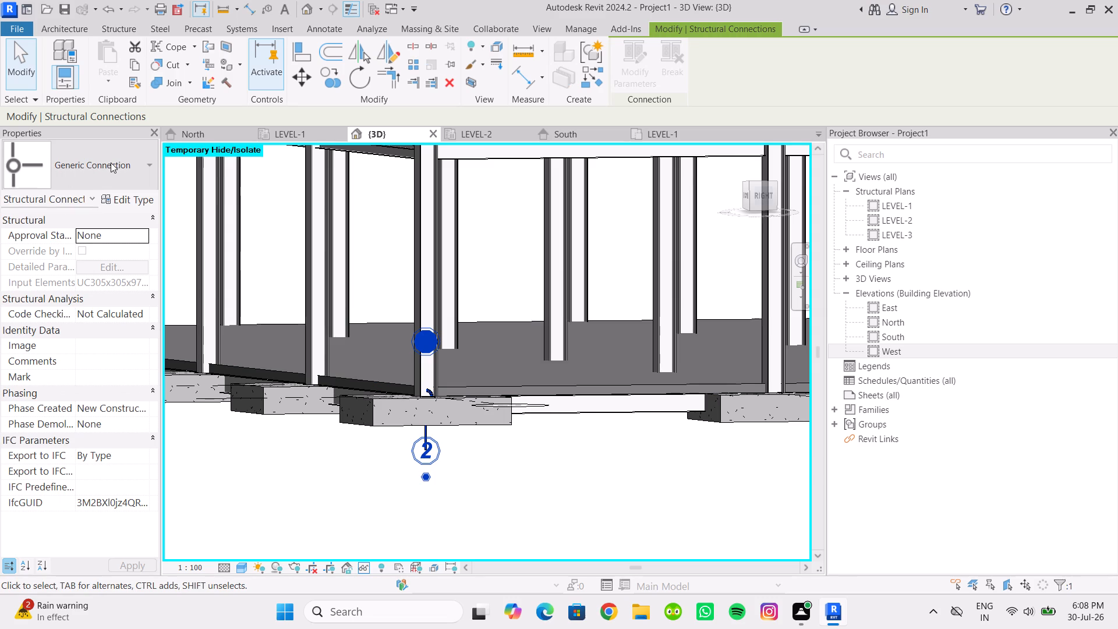
{"action": "left_click", "coordinate": [112, 165]}
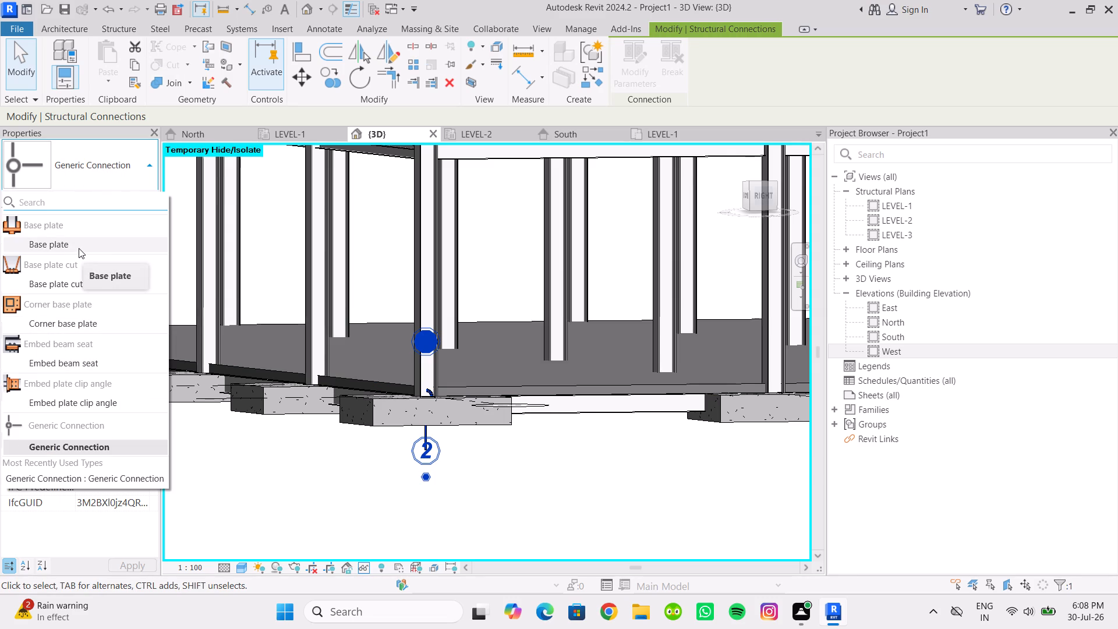
{"action": "left_click", "coordinate": [75, 245]}
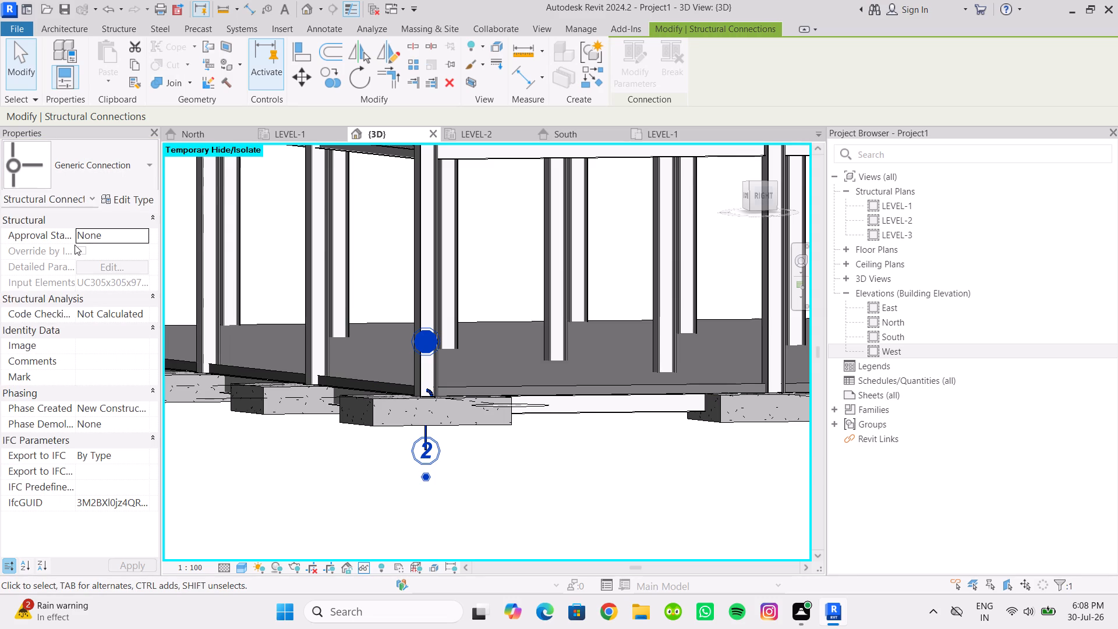
{"action": "scroll", "coordinate": [346, 411], "scroll_direction": "down", "scroll_amount": 1}
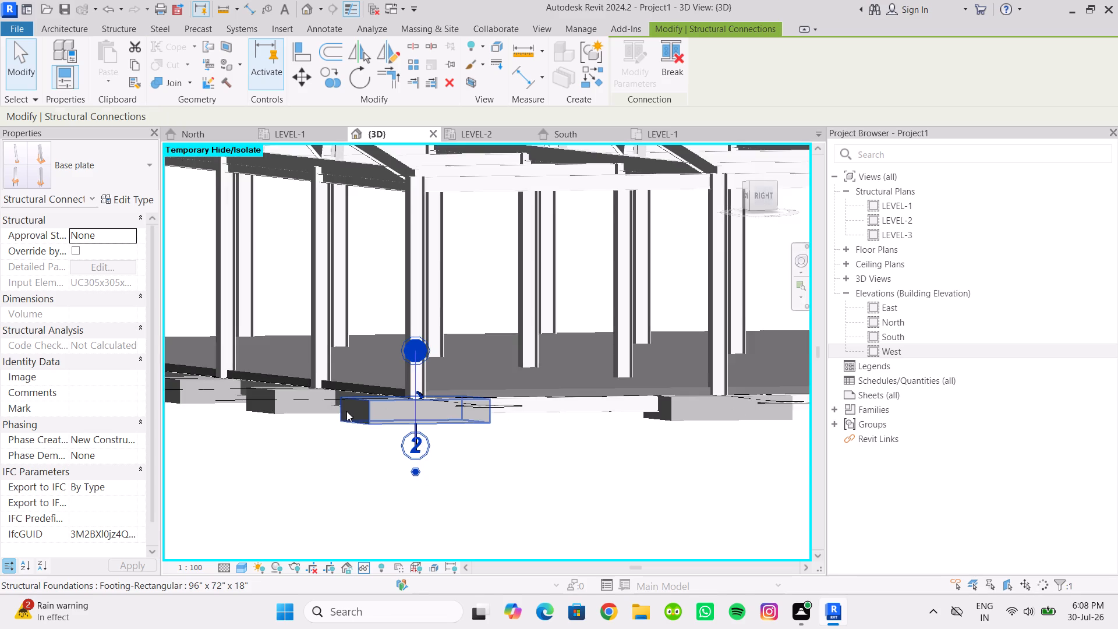
{"action": "middle_click_drag", "start_coordinate": [346, 412], "coordinate": [365, 506], "text": "shift"}
{"action": "scroll", "coordinate": [411, 393], "scroll_direction": "up", "scroll_amount": 6}
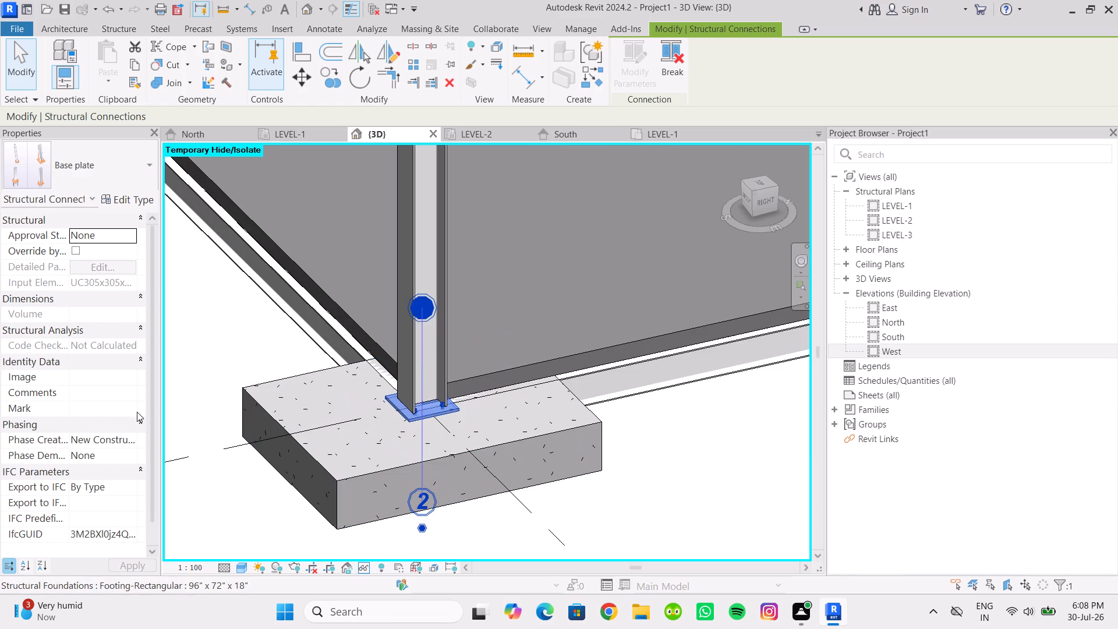
{"action": "key", "text": "Escape"}
Open the type properties of the grid 1 corner column's base plate connection.
{"action": "scroll", "coordinate": [420, 420], "scroll_direction": "up", "scroll_amount": 3}
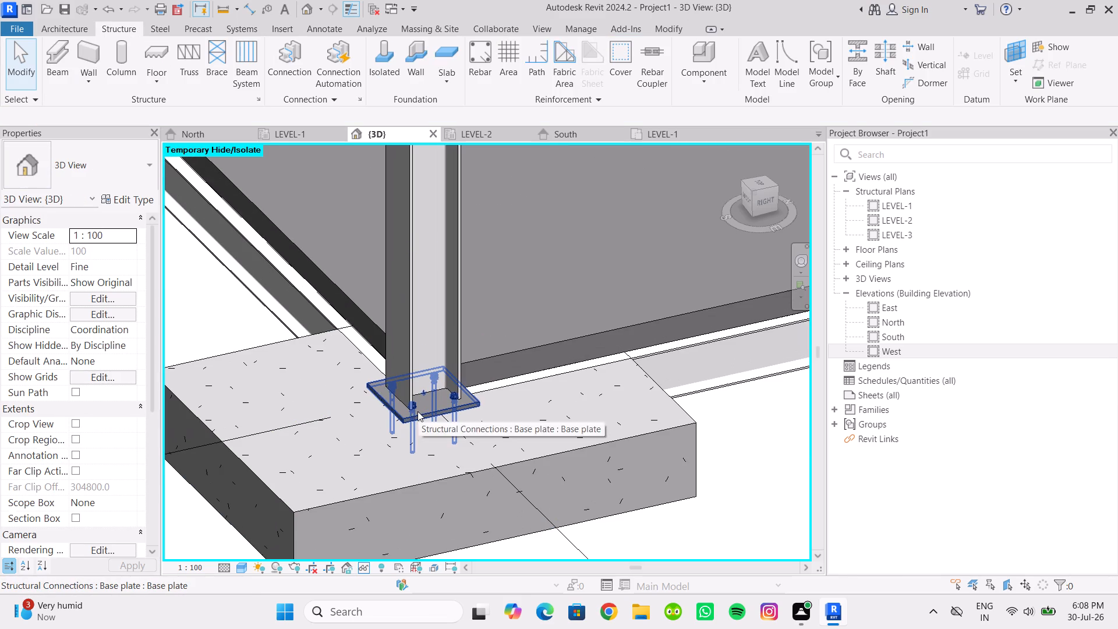
{"action": "left_click", "coordinate": [418, 411]}
{"action": "left_click", "coordinate": [131, 202]}
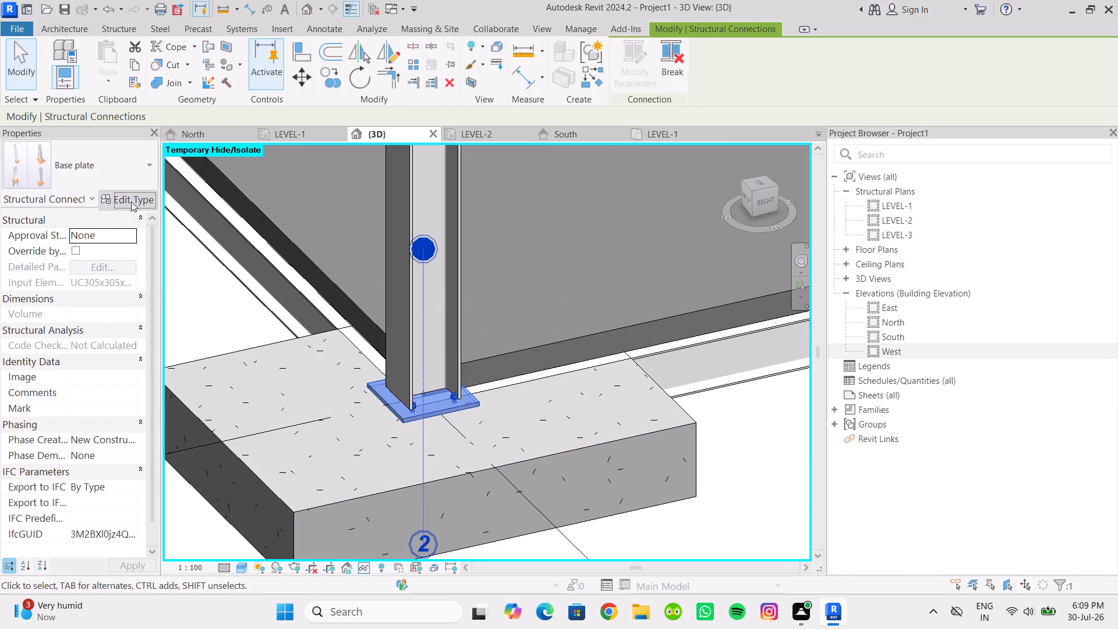
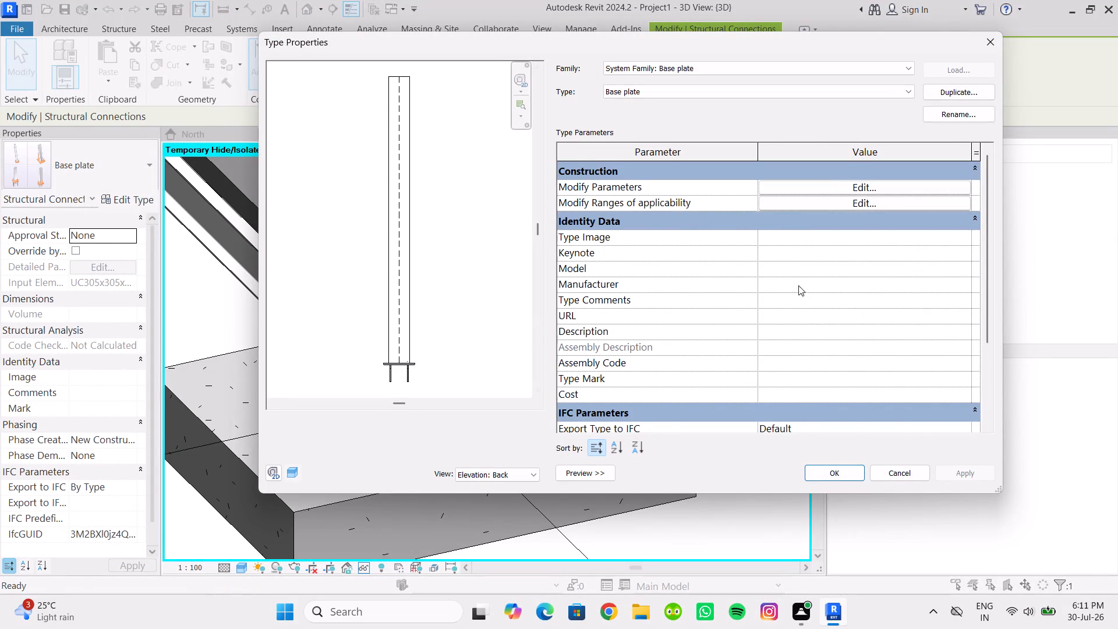
Open the Base plate type's Modify Parameters settings and show its base plate dimensions.
{"action": "scroll", "coordinate": [806, 319], "scroll_direction": "down", "scroll_amount": 6}
{"action": "scroll", "coordinate": [799, 335], "scroll_direction": "up", "scroll_amount": 5}
{"action": "left_click", "coordinate": [837, 182]}
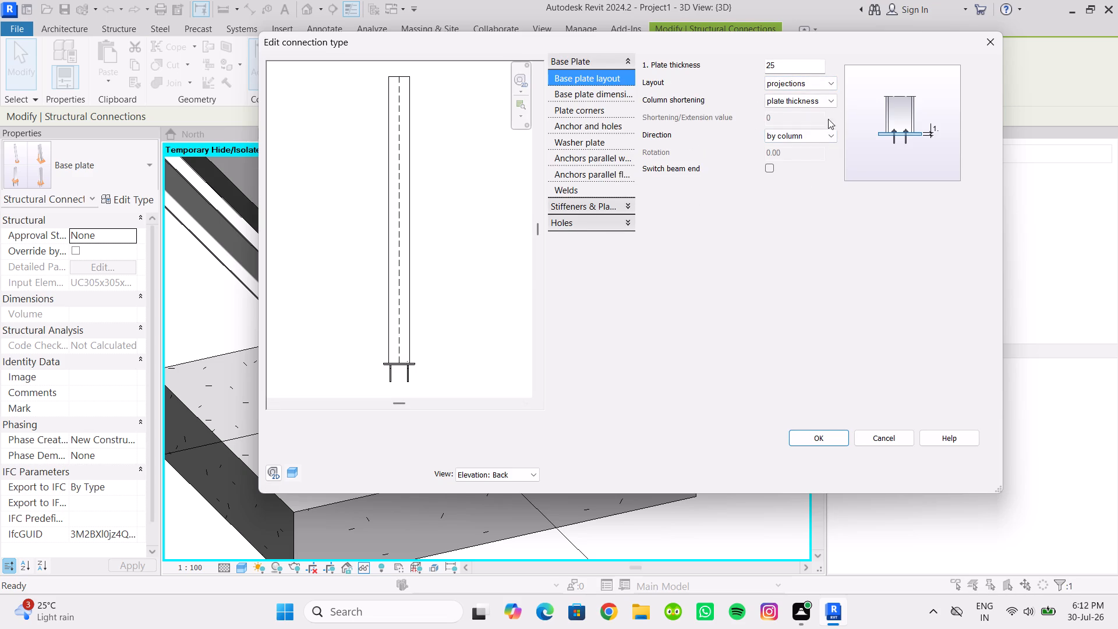
{"action": "left_click", "coordinate": [597, 96]}
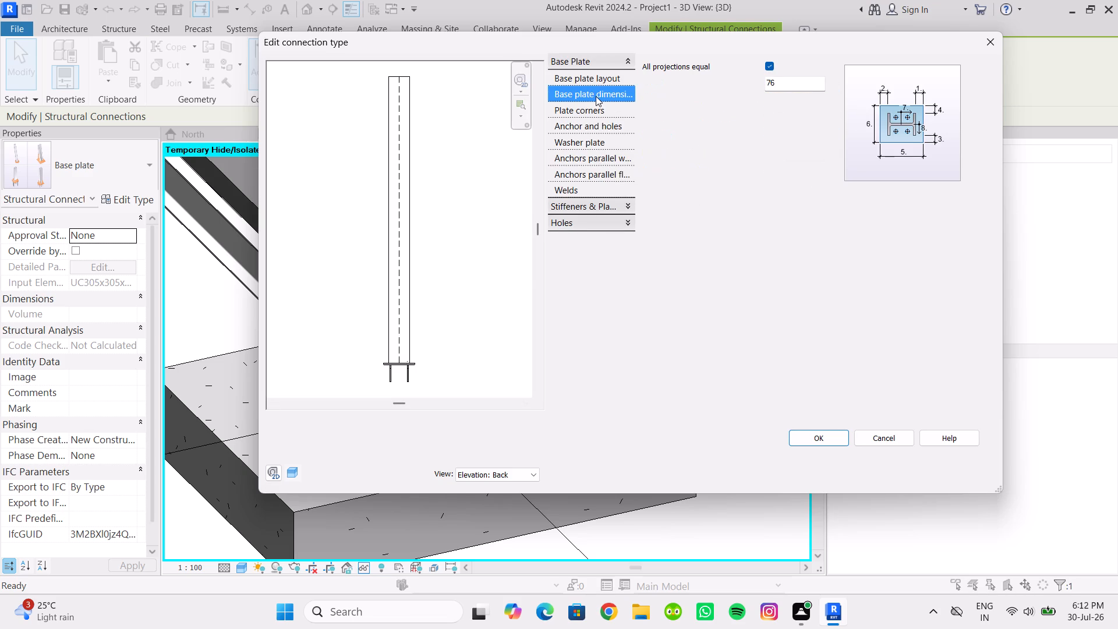
{"action": "left_click", "coordinate": [780, 80]}
{"action": "left_click_drag", "start_coordinate": [780, 80], "coordinate": [752, 81]}
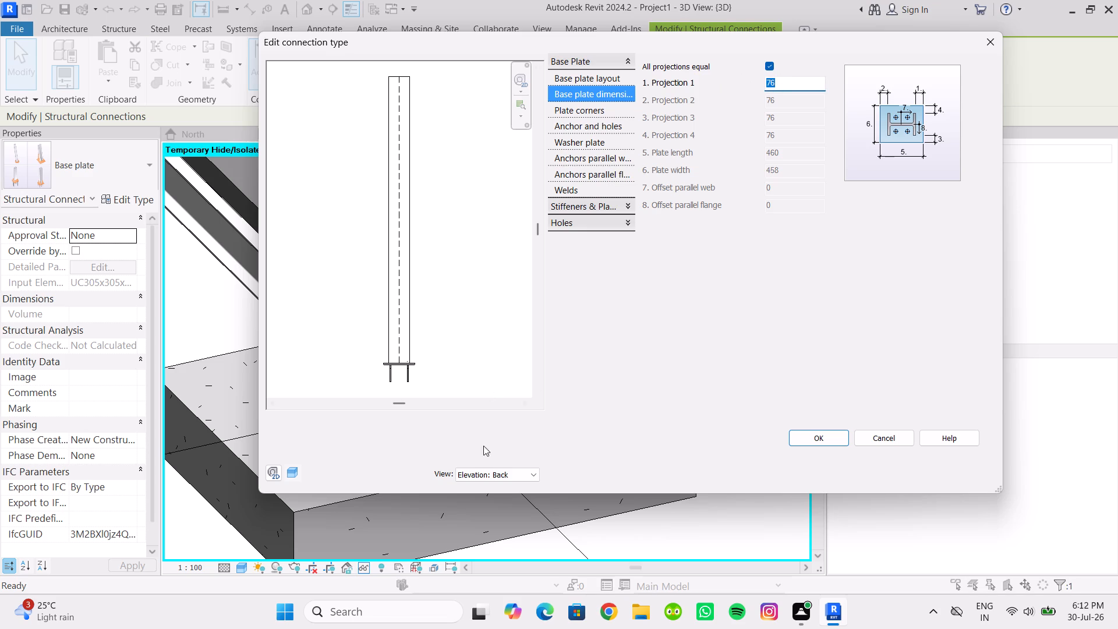
Try different visual styles on the Elevation: Back preview of the base plate connection, ending with Textures.
{"action": "left_click", "coordinate": [483, 473]}
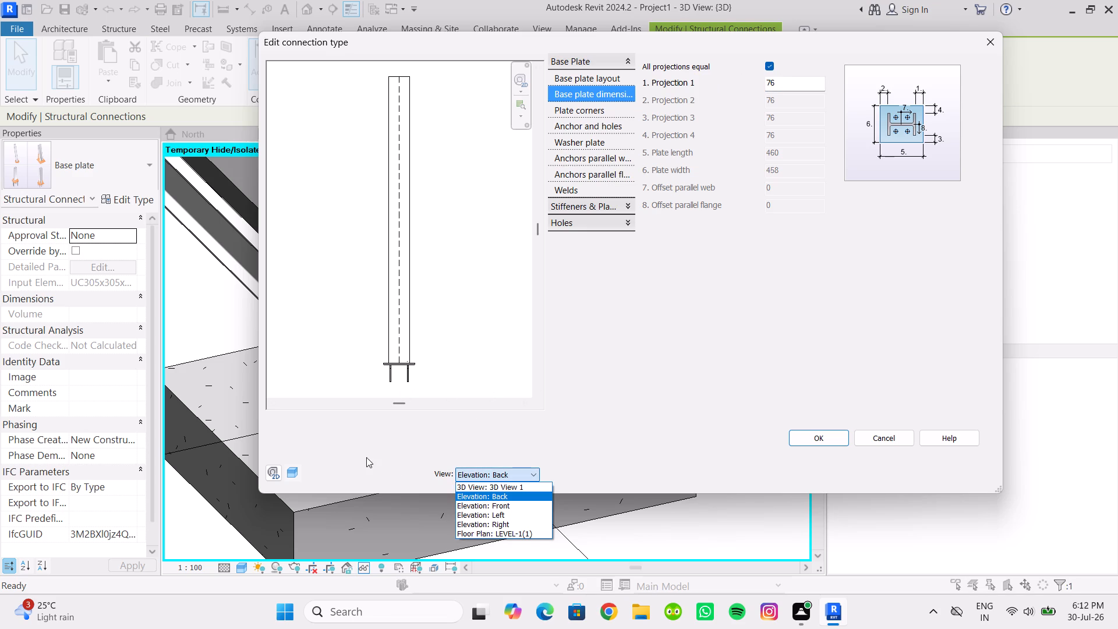
{"action": "left_click", "coordinate": [366, 457]}
{"action": "left_click", "coordinate": [289, 471]}
{"action": "left_click", "coordinate": [316, 458]}
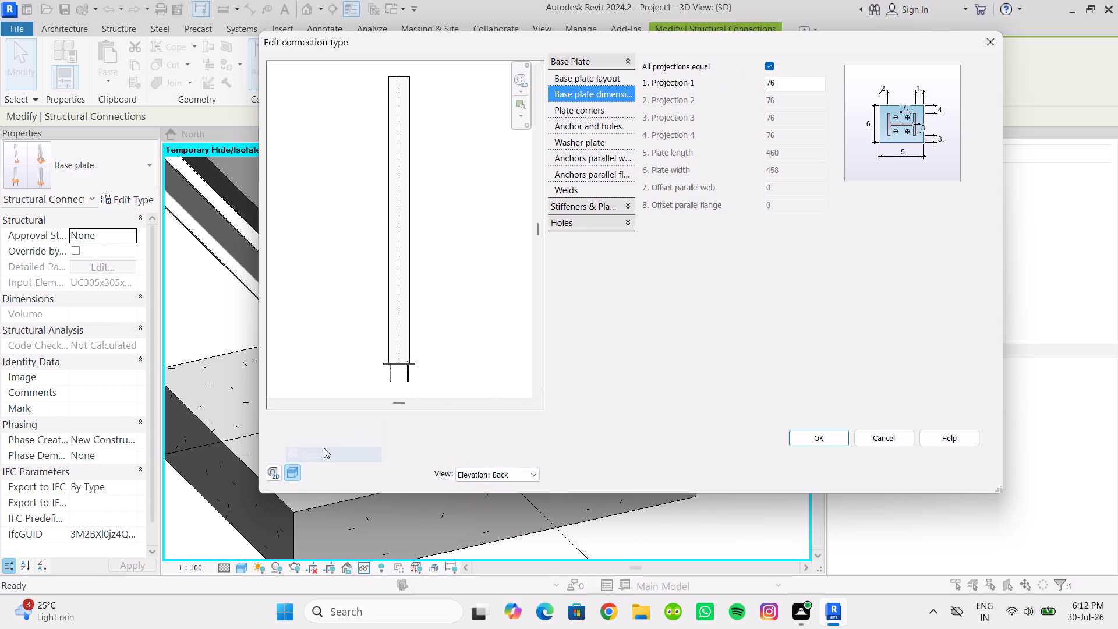
{"action": "left_click", "coordinate": [291, 475]}
{"action": "left_click", "coordinate": [312, 393]}
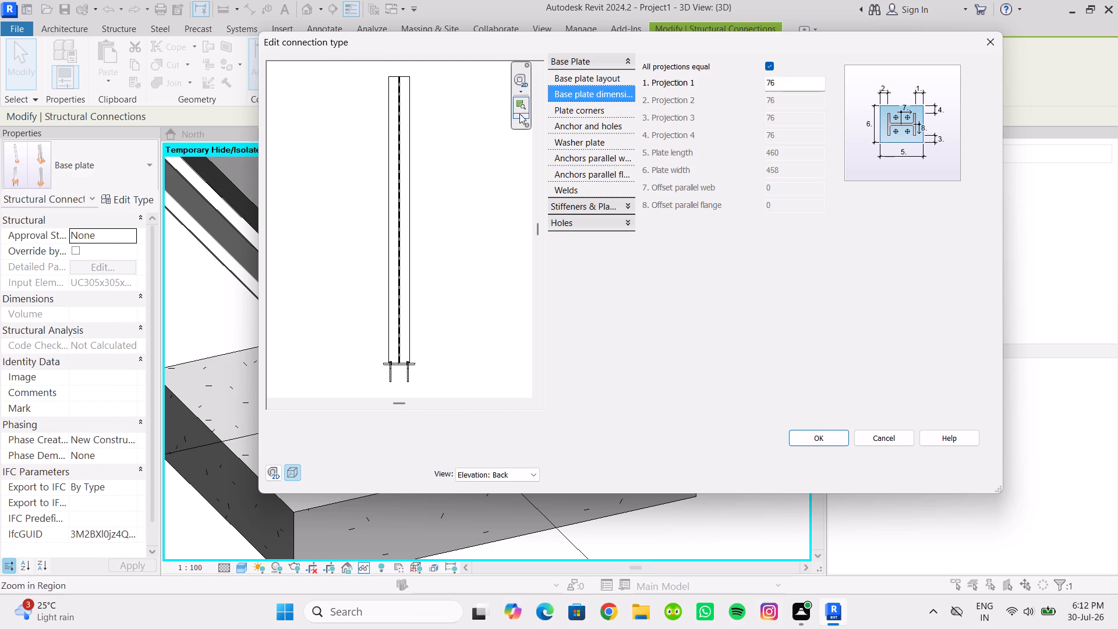
{"action": "left_click", "coordinate": [273, 471]}
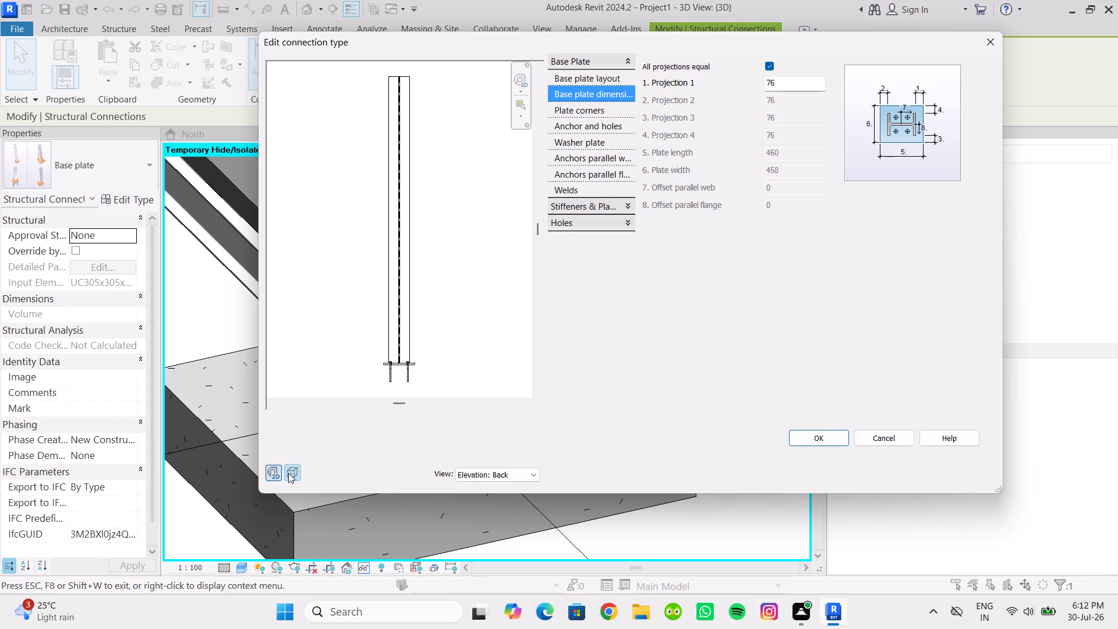
{"action": "left_click", "coordinate": [291, 473]}
{"action": "left_click", "coordinate": [321, 452]}
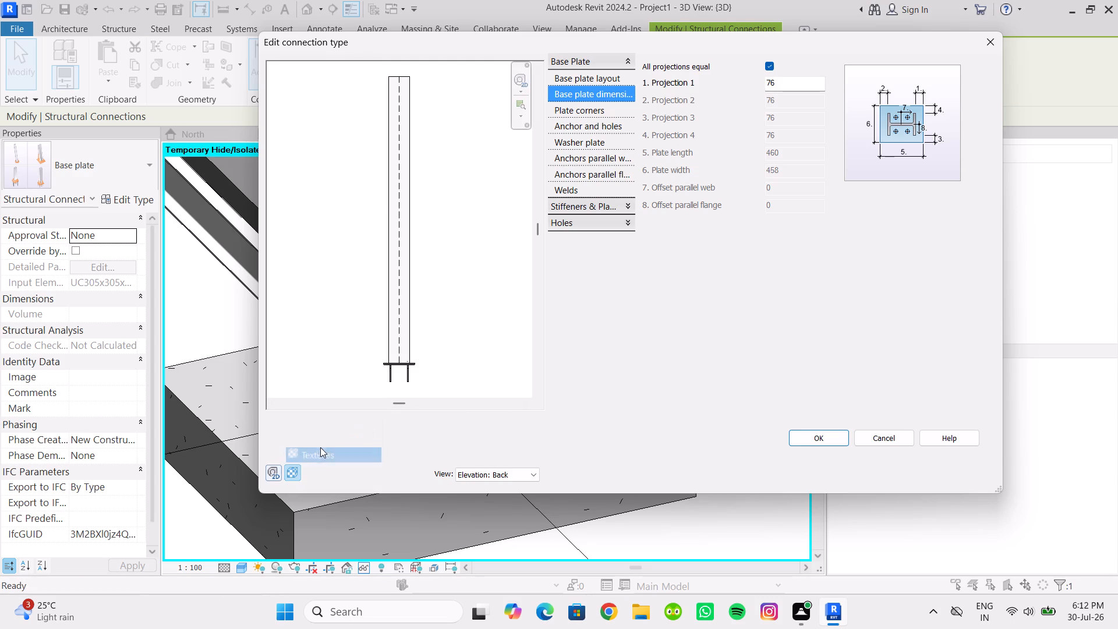
{"action": "scroll", "coordinate": [401, 356], "scroll_direction": "down", "scroll_amount": 2}
{"action": "middle_click_drag", "start_coordinate": [426, 317], "coordinate": [401, 277]}
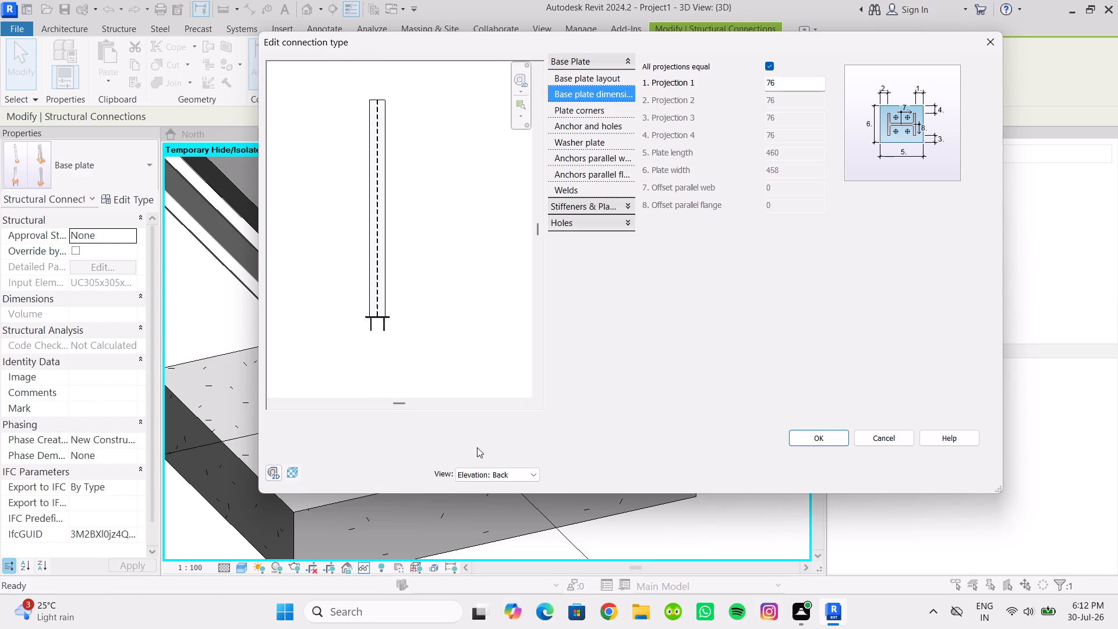
Examine the base plate connection preview in 3D View 1 and the right, front and back elevations, ending on floor plan LEVEL-1(1).
{"action": "left_click", "coordinate": [494, 471]}
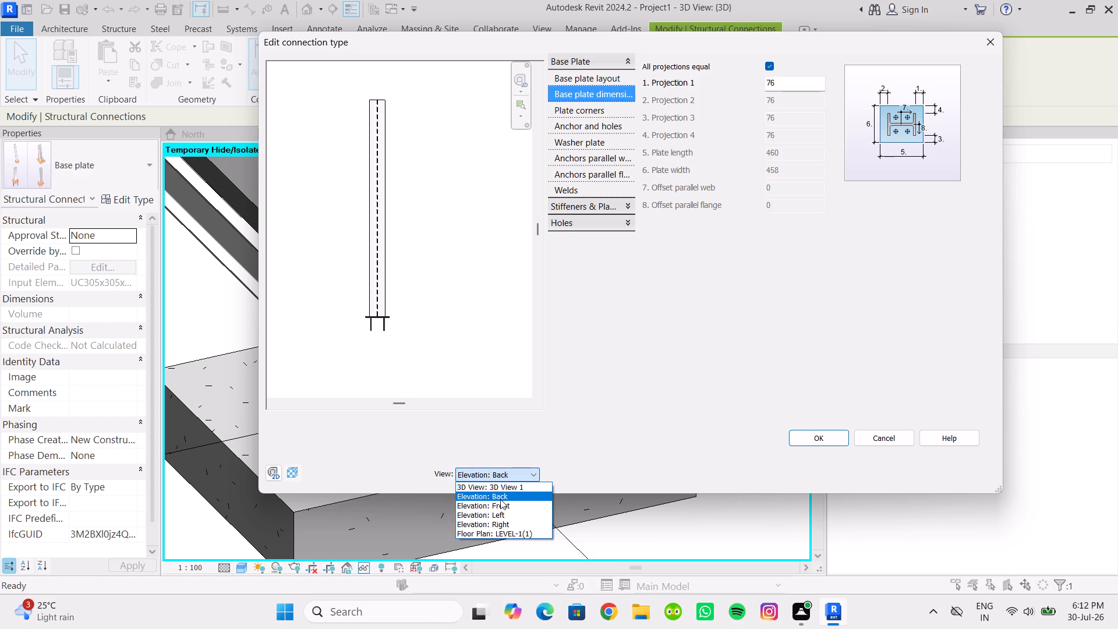
{"action": "left_click", "coordinate": [508, 485]}
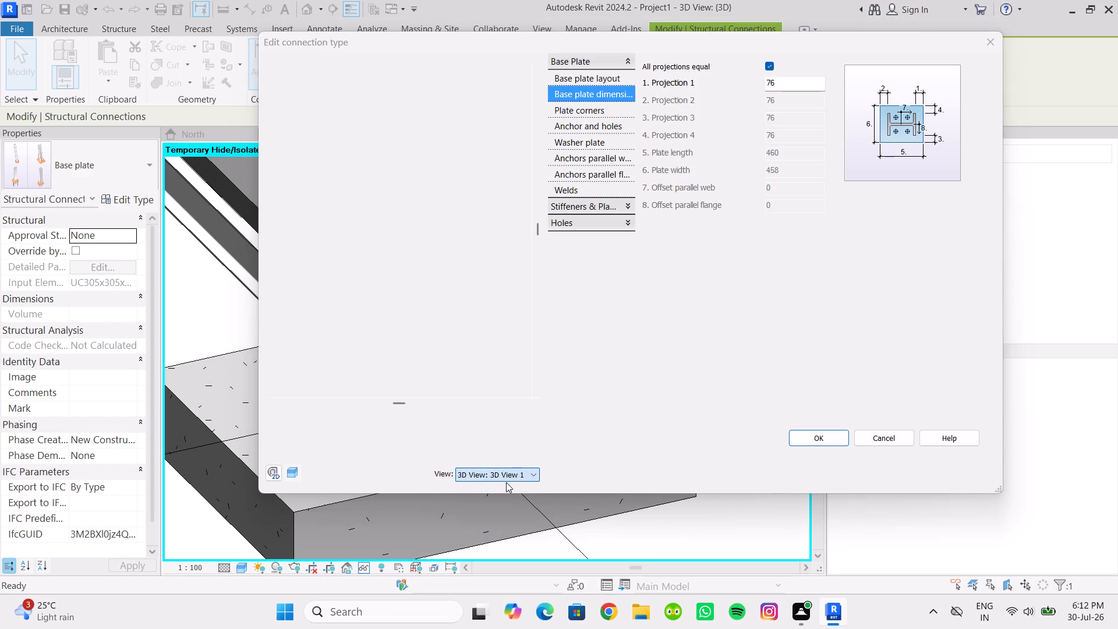
{"action": "left_click", "coordinate": [505, 478]}
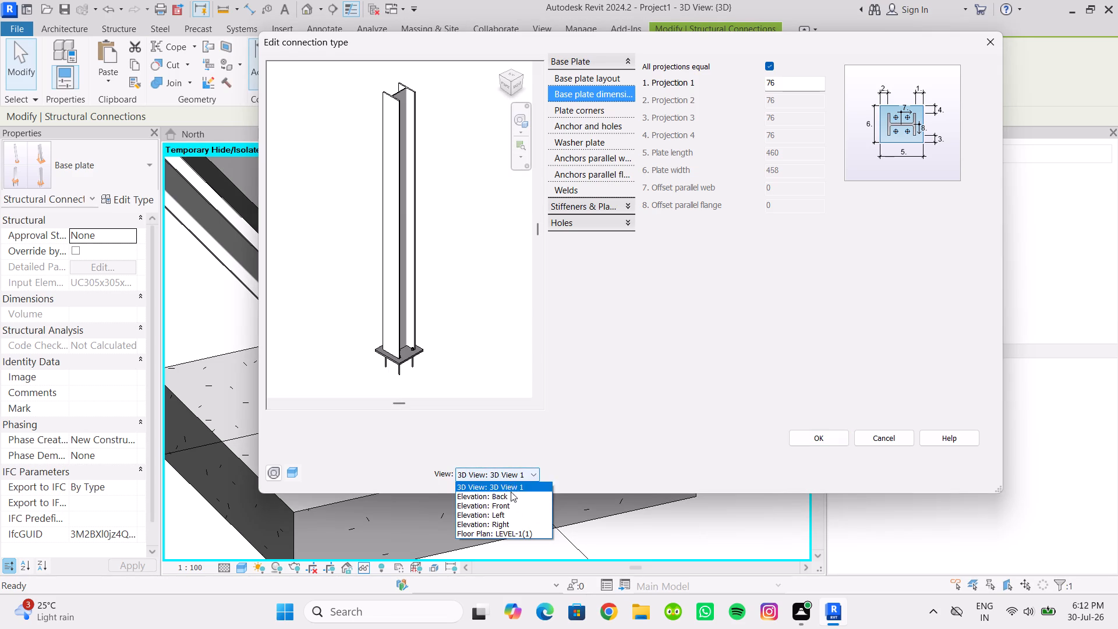
{"action": "left_click", "coordinate": [511, 528]}
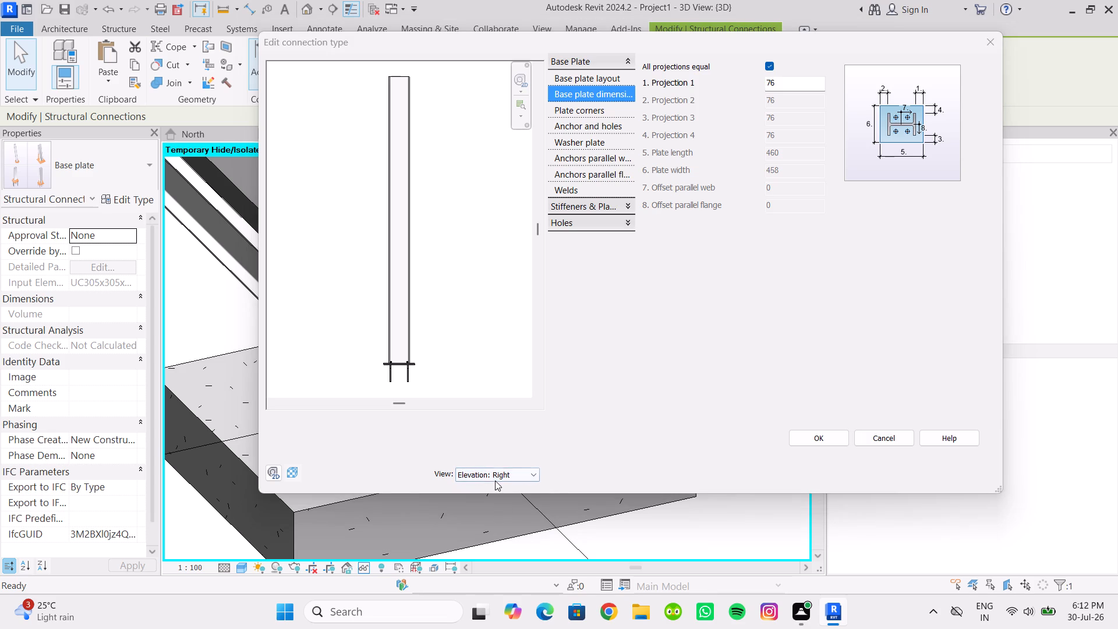
{"action": "left_click", "coordinate": [496, 475]}
{"action": "left_click", "coordinate": [504, 502]}
{"action": "left_click", "coordinate": [509, 471]}
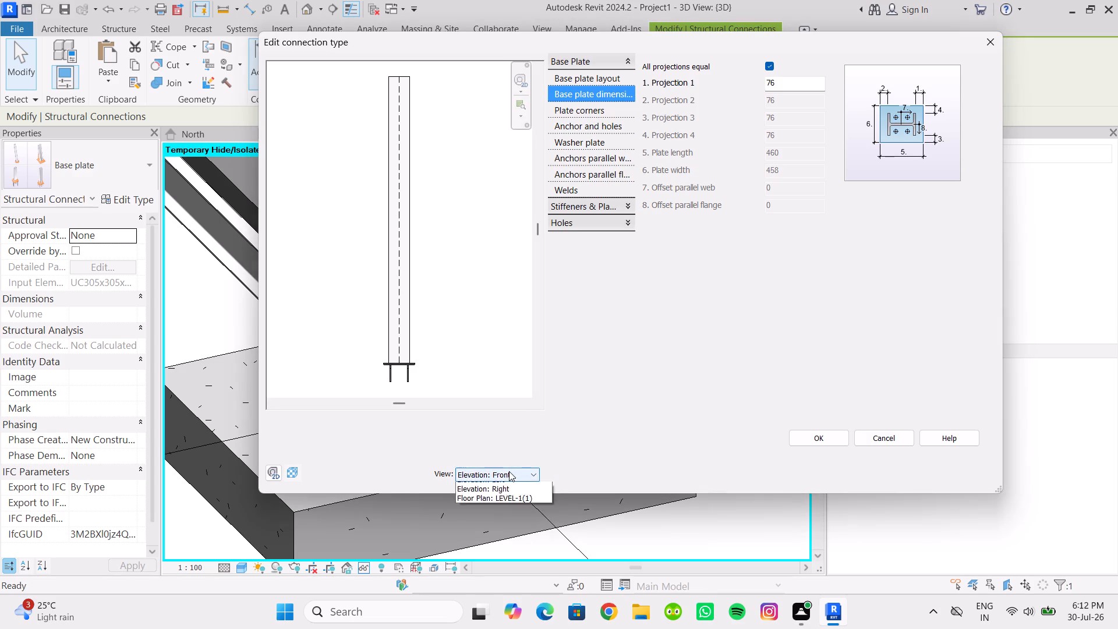
{"action": "left_click", "coordinate": [514, 497]}
{"action": "left_click", "coordinate": [513, 471]}
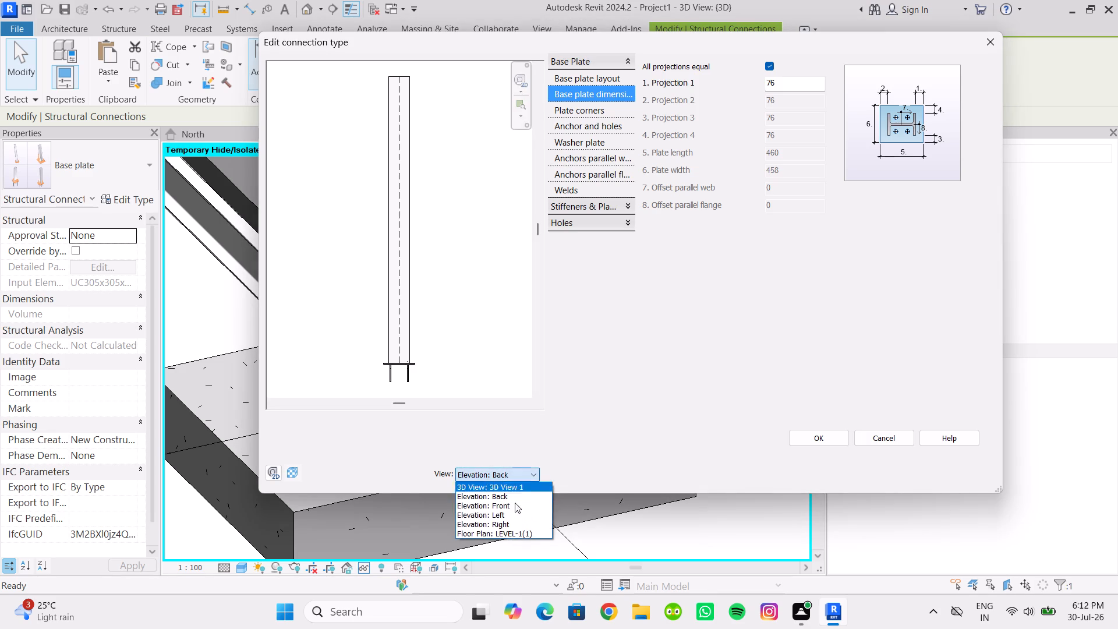
{"action": "left_click", "coordinate": [515, 531]}
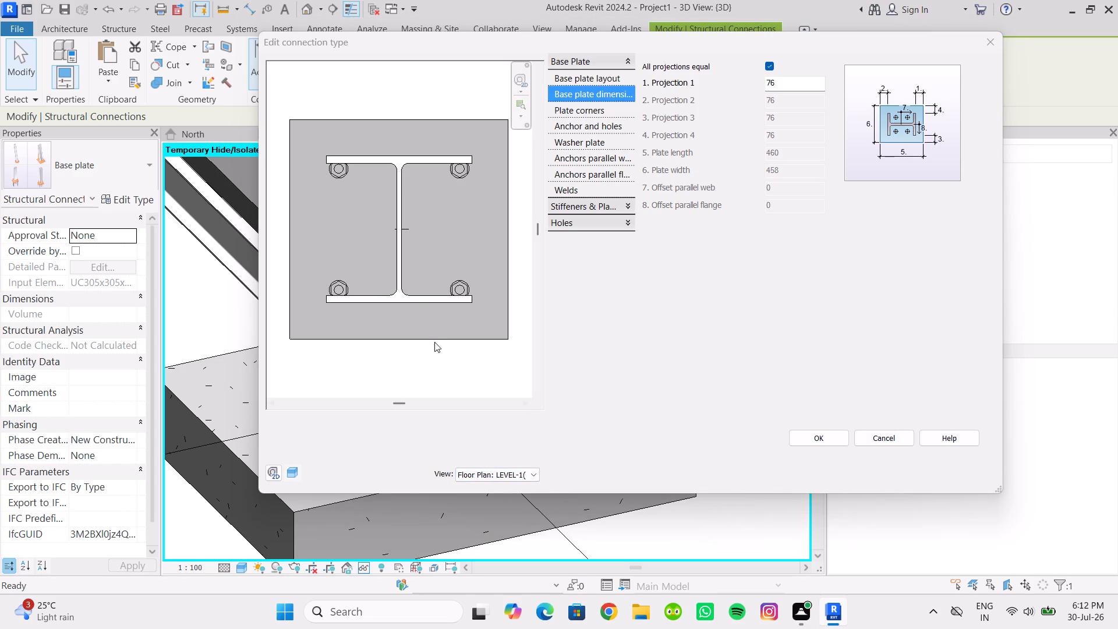
{"action": "scroll", "coordinate": [418, 305], "scroll_direction": "down", "scroll_amount": 4}
{"action": "middle_click_drag", "start_coordinate": [408, 320], "coordinate": [394, 333]}
{"action": "scroll", "coordinate": [398, 320], "scroll_direction": "up", "scroll_amount": 1}
{"action": "middle_click_drag", "start_coordinate": [401, 321], "coordinate": [412, 311]}
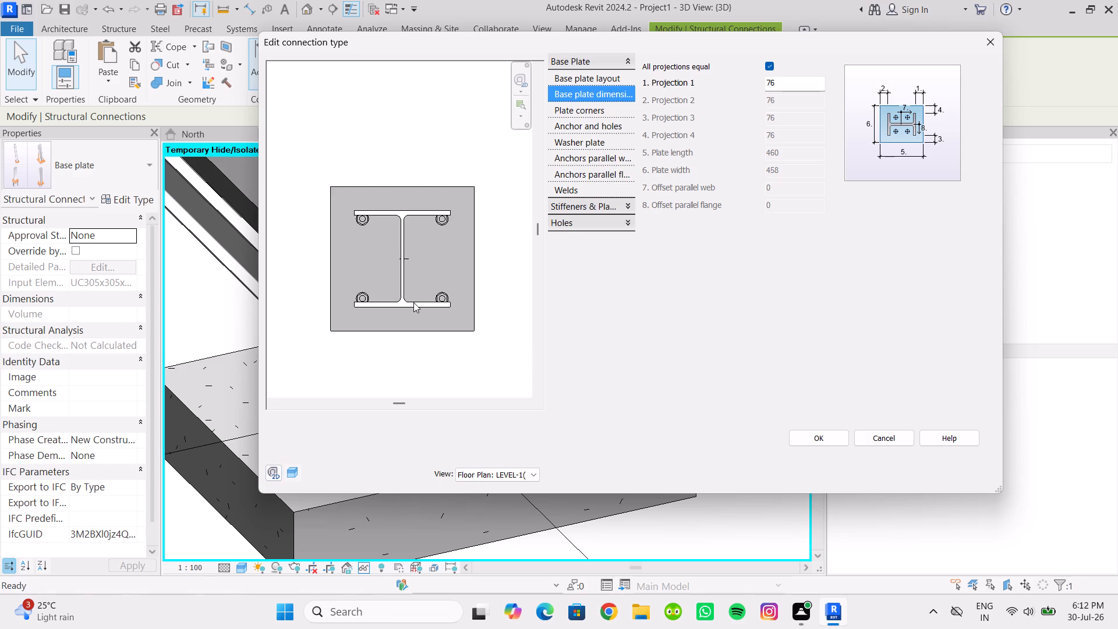
{"action": "middle_click_drag", "start_coordinate": [434, 303], "coordinate": [458, 282]}
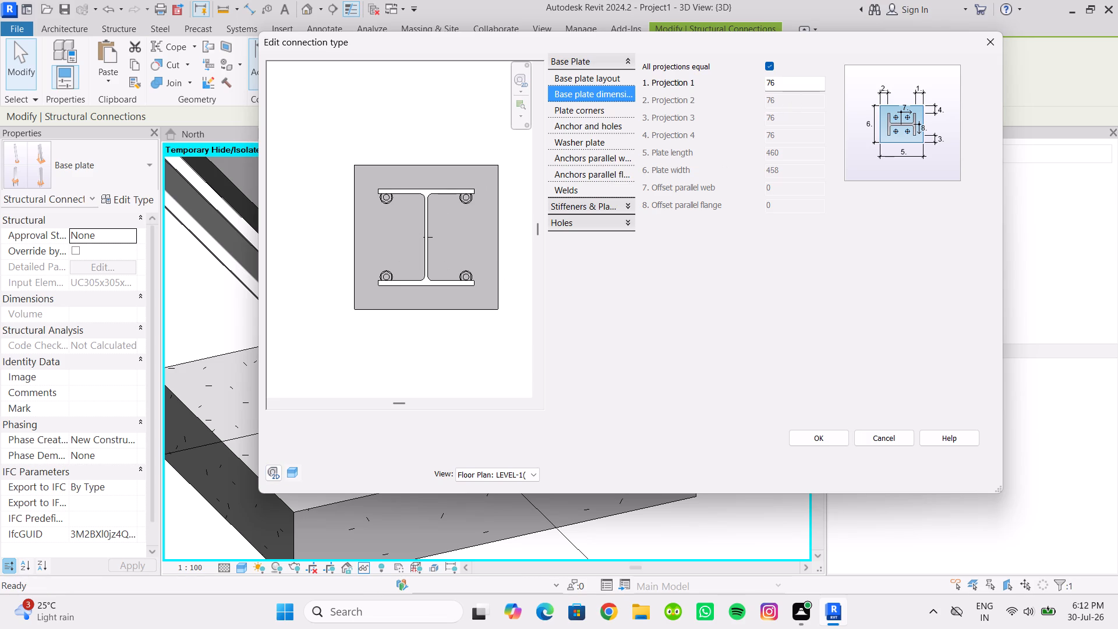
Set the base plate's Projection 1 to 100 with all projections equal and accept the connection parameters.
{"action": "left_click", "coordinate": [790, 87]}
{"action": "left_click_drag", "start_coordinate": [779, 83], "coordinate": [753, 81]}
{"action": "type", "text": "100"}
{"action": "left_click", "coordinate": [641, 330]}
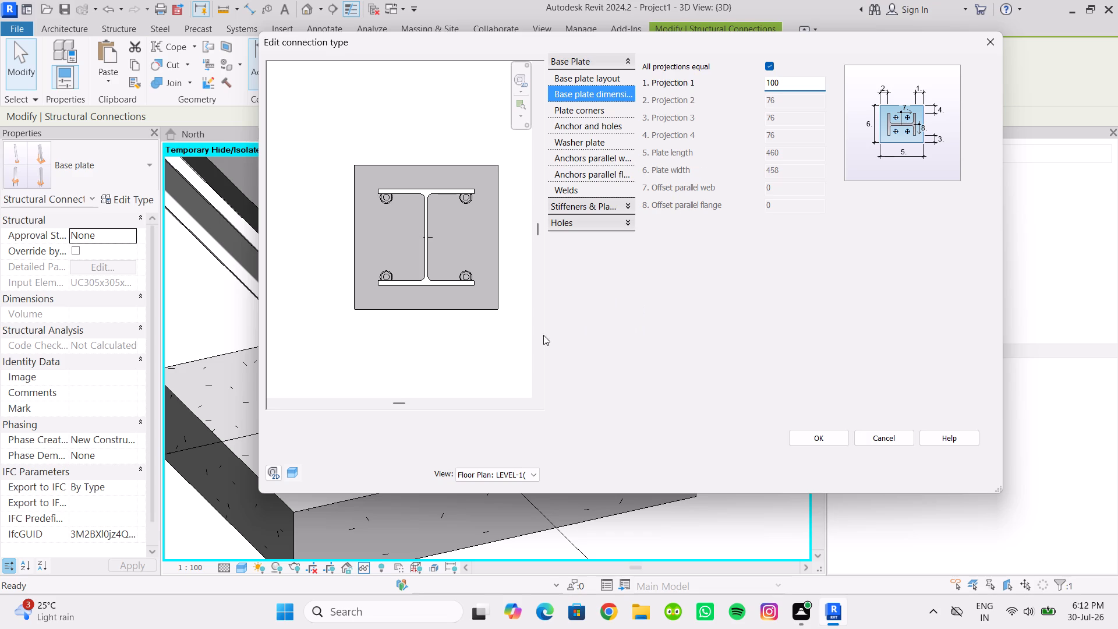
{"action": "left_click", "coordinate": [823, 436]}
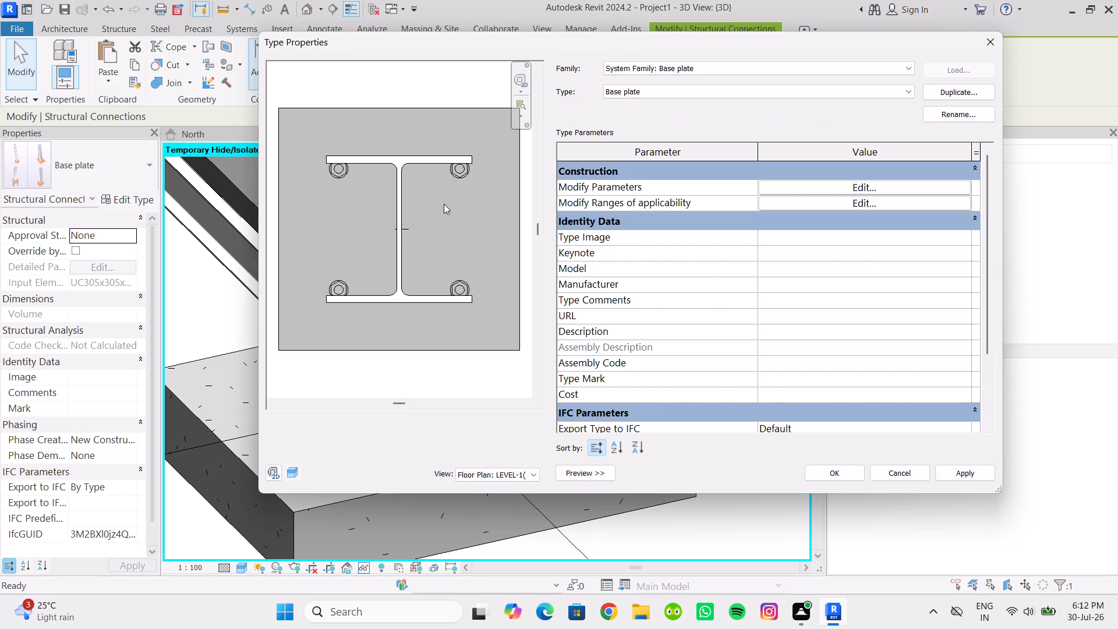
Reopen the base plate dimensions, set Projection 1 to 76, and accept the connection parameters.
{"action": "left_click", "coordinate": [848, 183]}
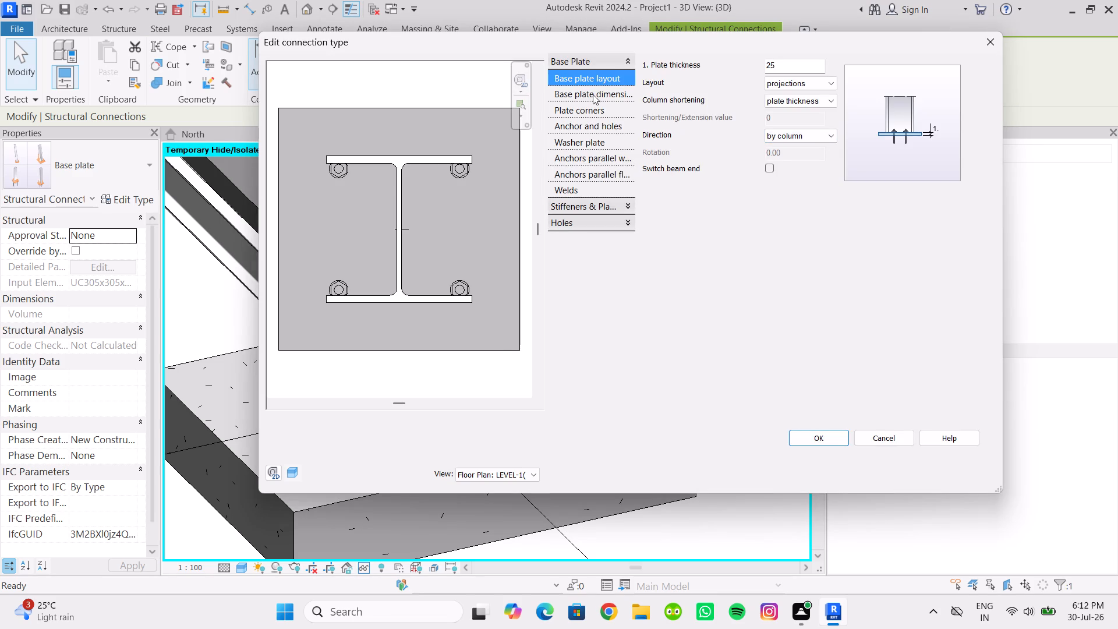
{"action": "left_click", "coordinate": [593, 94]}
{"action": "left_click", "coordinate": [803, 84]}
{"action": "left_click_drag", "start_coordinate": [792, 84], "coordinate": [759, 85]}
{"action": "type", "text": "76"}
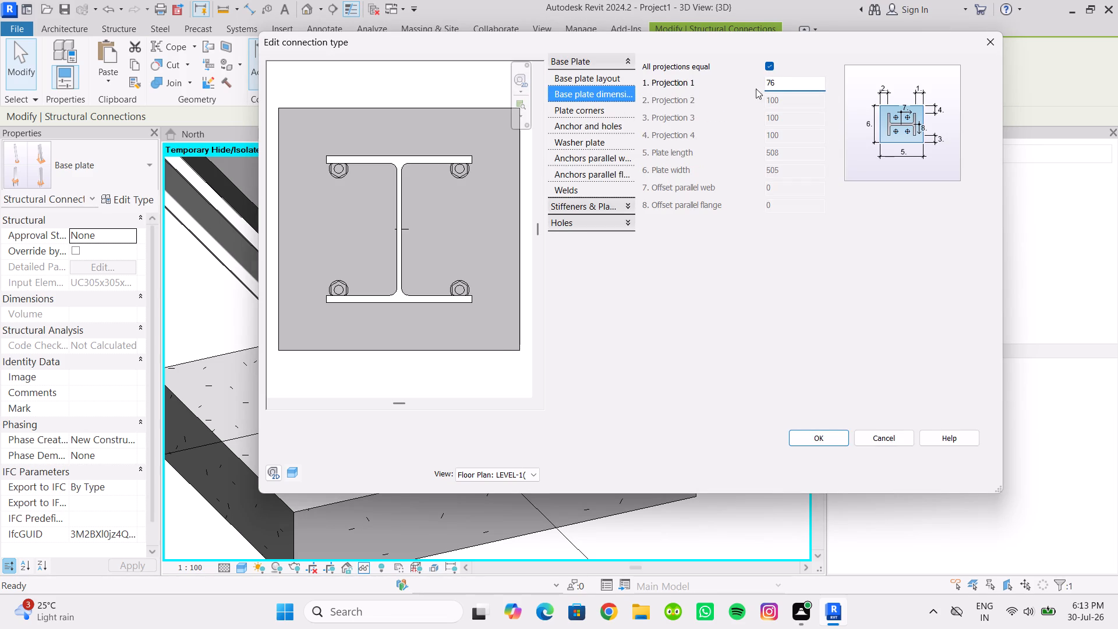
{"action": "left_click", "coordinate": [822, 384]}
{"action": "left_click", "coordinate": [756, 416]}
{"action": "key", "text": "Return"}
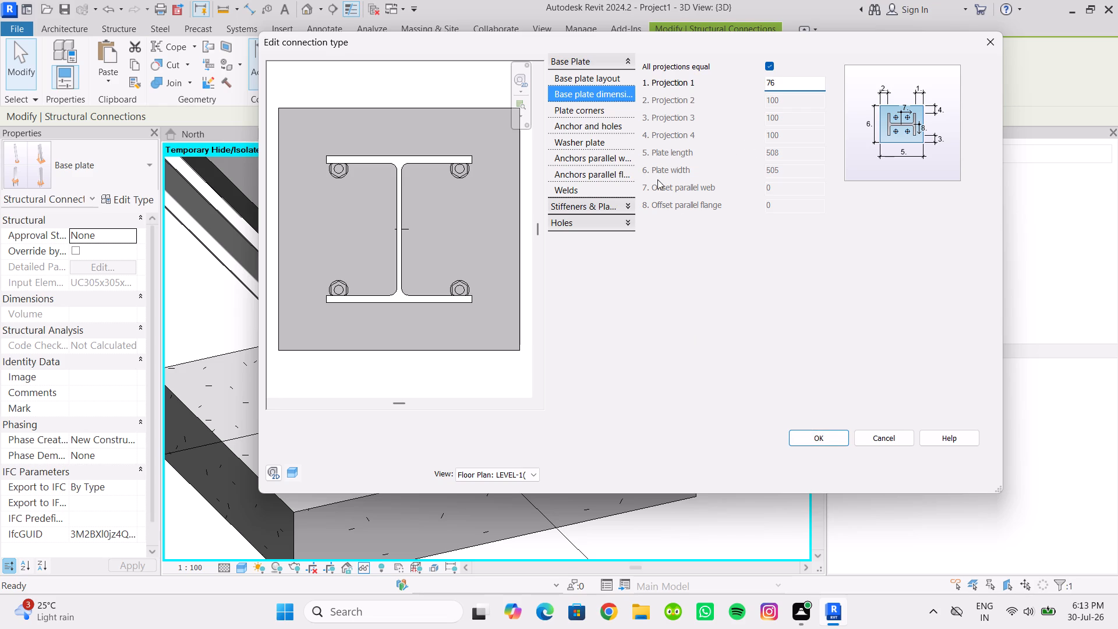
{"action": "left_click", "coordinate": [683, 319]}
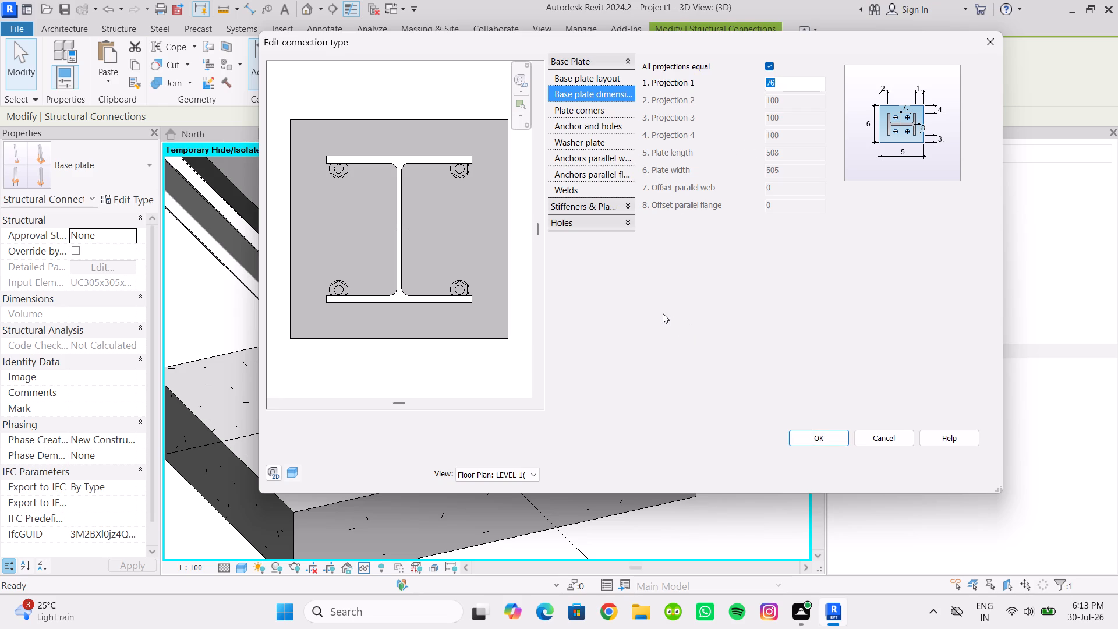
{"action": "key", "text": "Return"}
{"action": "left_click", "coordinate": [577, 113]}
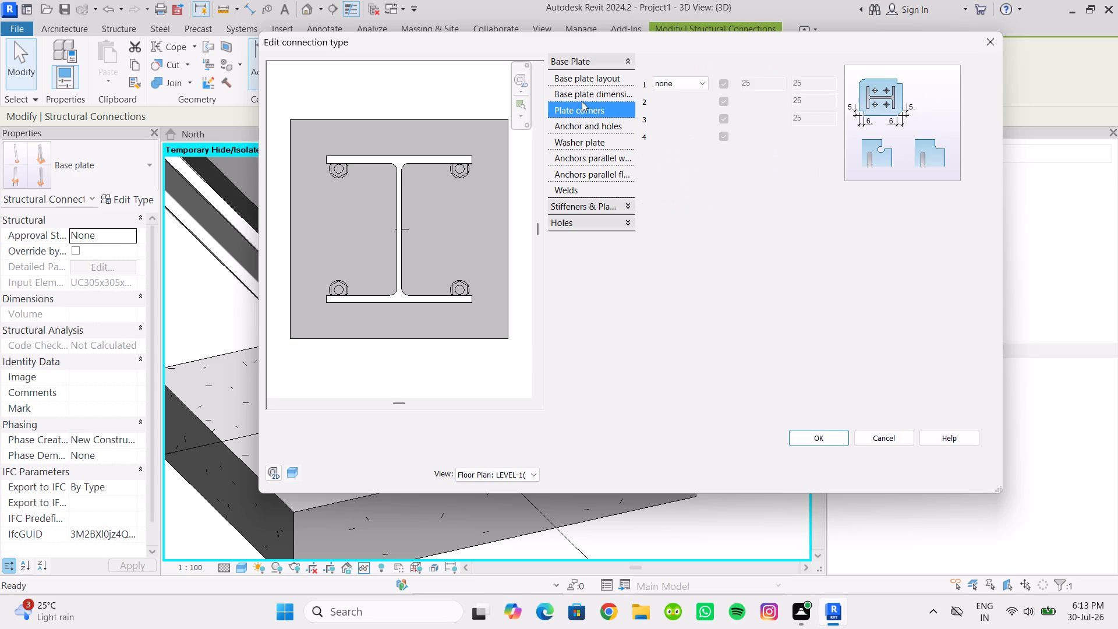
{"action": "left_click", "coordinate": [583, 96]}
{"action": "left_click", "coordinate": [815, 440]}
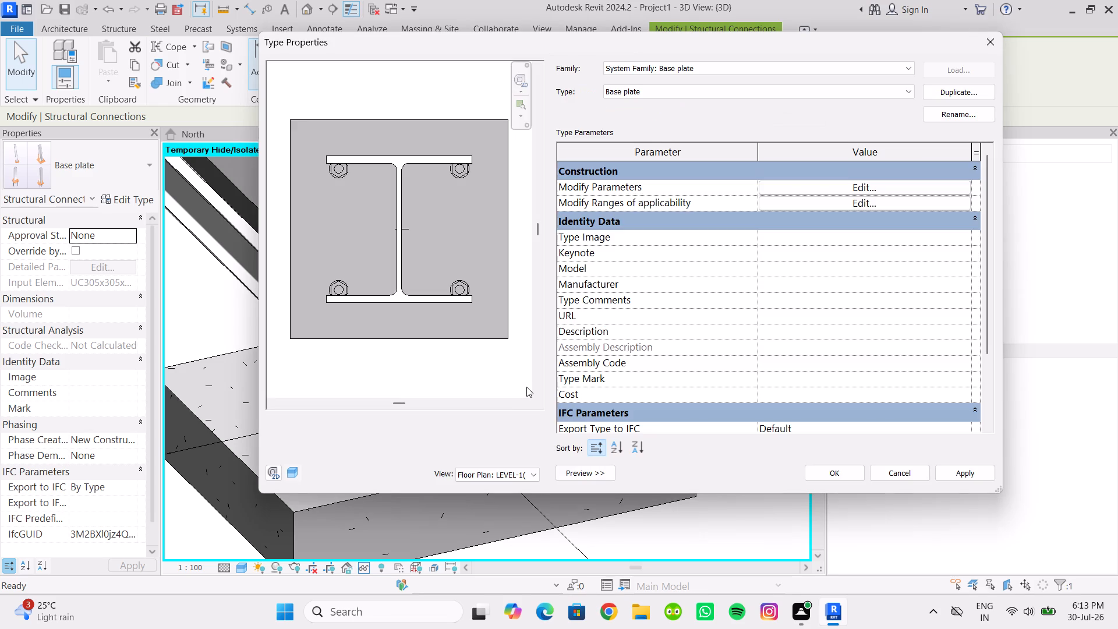
Reopen the connection parameters and set the number of anchors parallel to the web to 4, checking the plan preview.
{"action": "left_click", "coordinate": [865, 188]}
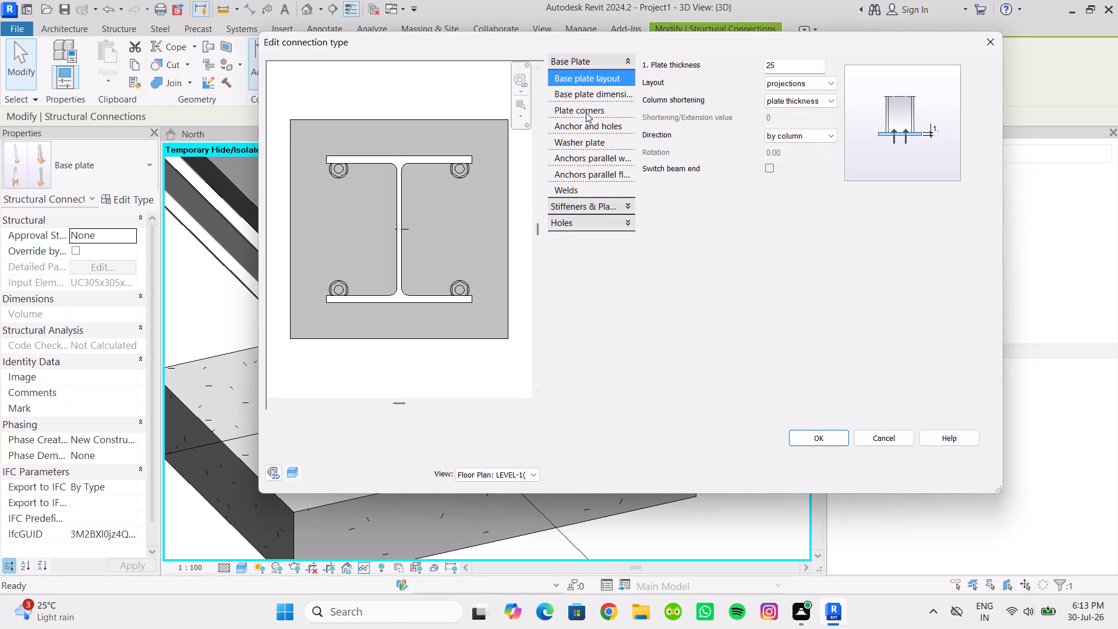
{"action": "left_click", "coordinate": [585, 110]}
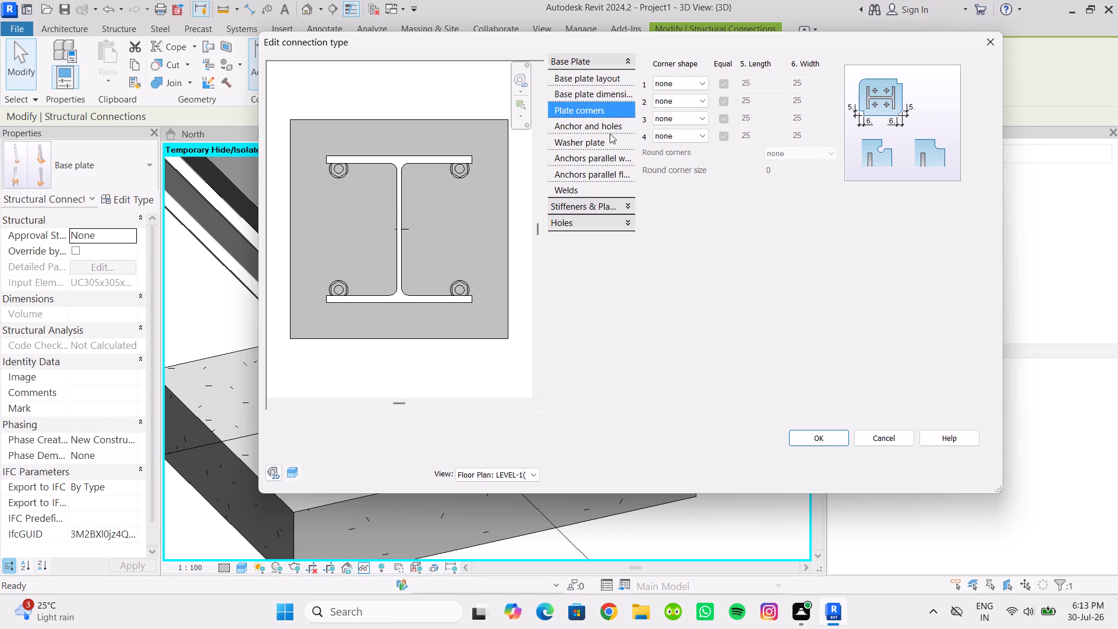
{"action": "left_click", "coordinate": [596, 127]}
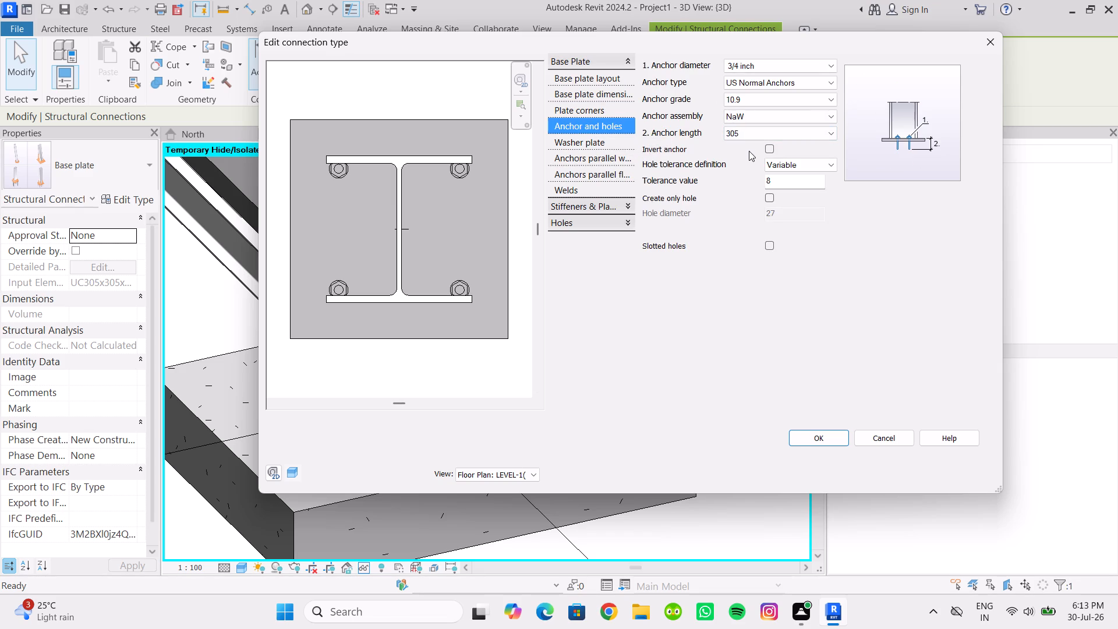
{"action": "left_click", "coordinate": [607, 144]}
{"action": "left_click", "coordinate": [607, 158]}
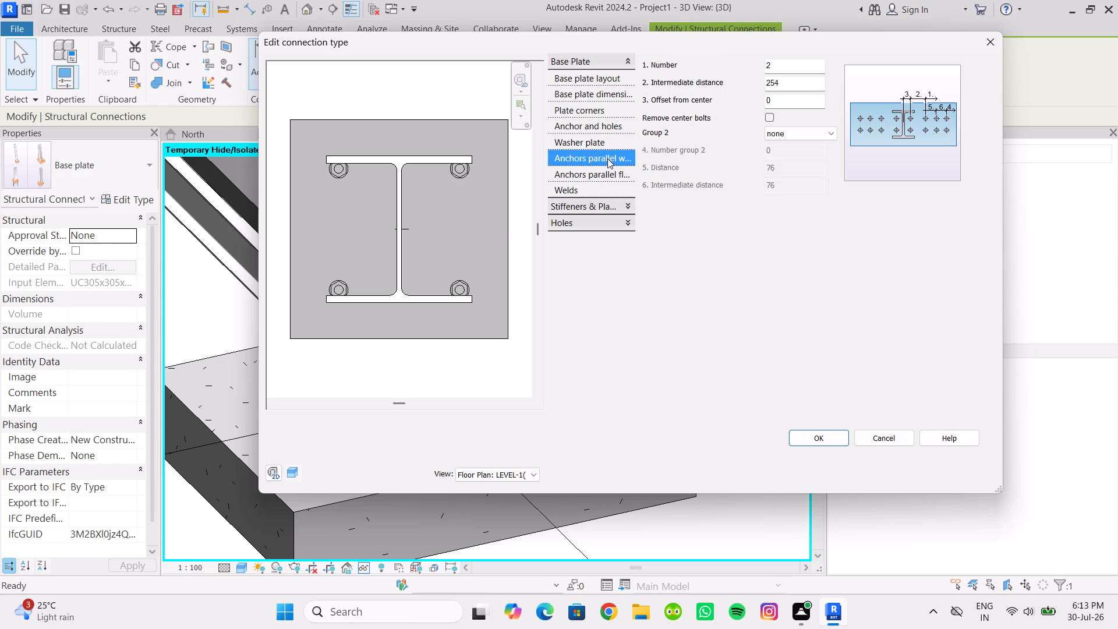
{"action": "left_click", "coordinate": [790, 69]}
{"action": "left_click_drag", "start_coordinate": [790, 69], "coordinate": [764, 72]}
{"action": "key", "text": "4"}
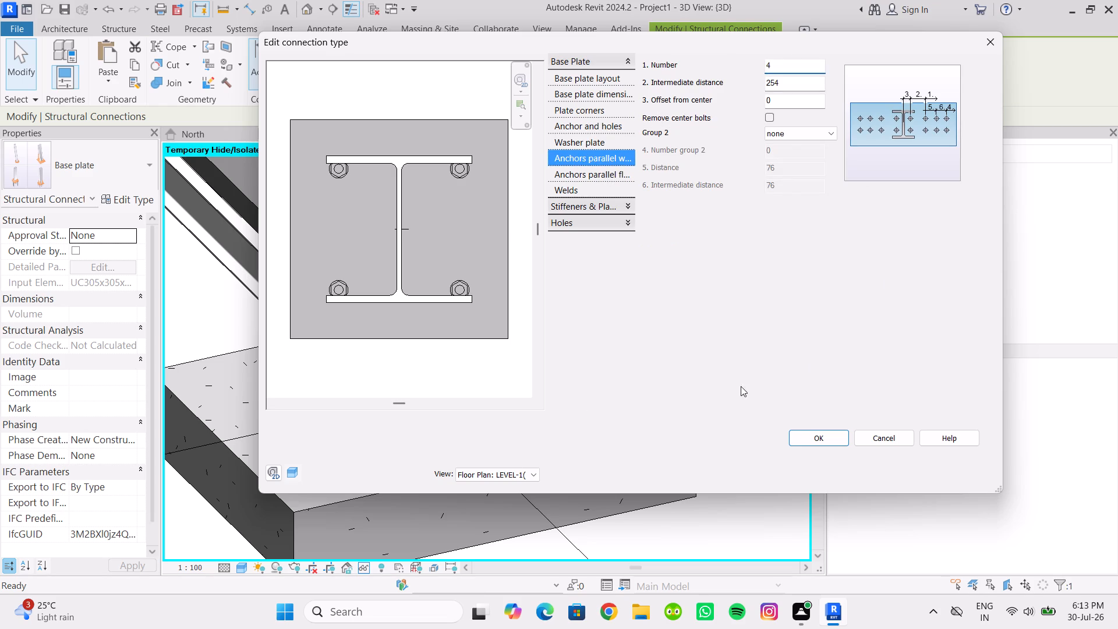
{"action": "left_click", "coordinate": [400, 402]}
{"action": "scroll", "coordinate": [412, 328], "scroll_direction": "down", "scroll_amount": 2}
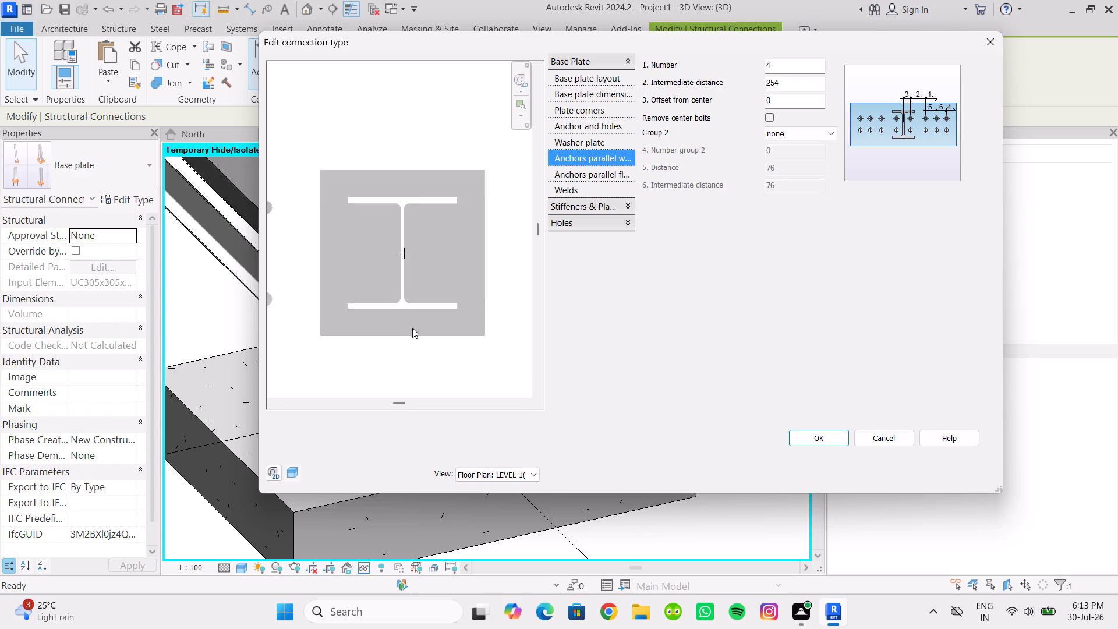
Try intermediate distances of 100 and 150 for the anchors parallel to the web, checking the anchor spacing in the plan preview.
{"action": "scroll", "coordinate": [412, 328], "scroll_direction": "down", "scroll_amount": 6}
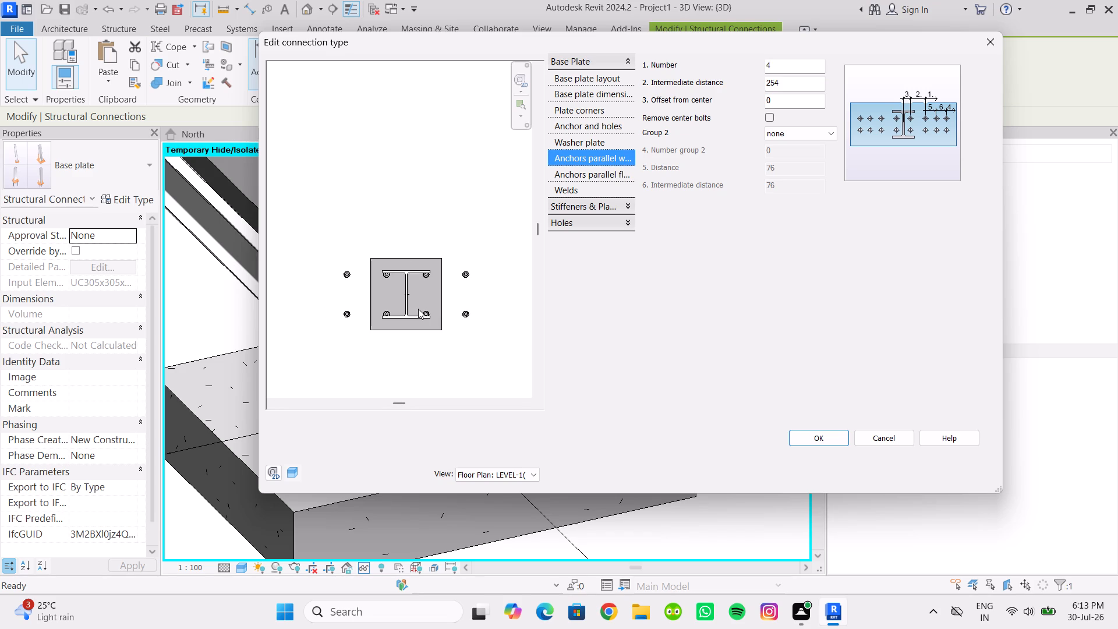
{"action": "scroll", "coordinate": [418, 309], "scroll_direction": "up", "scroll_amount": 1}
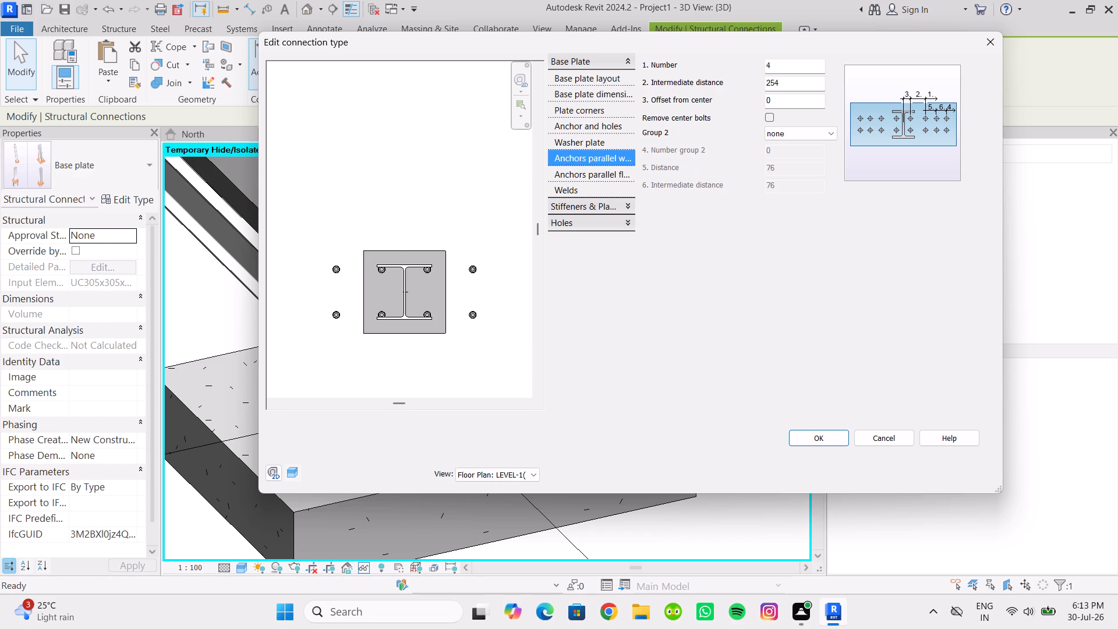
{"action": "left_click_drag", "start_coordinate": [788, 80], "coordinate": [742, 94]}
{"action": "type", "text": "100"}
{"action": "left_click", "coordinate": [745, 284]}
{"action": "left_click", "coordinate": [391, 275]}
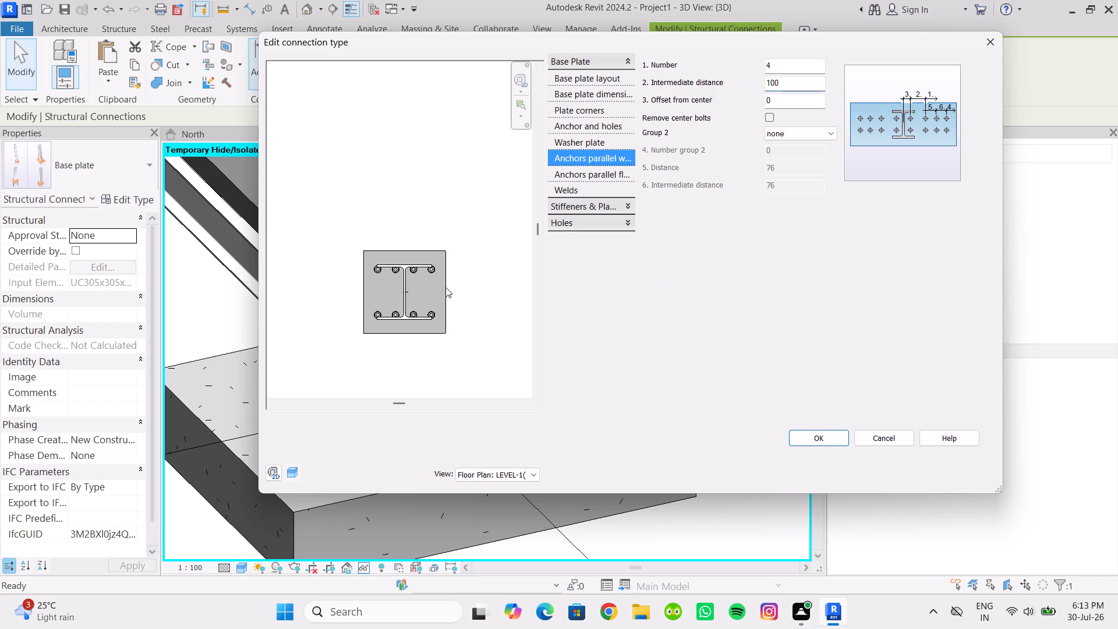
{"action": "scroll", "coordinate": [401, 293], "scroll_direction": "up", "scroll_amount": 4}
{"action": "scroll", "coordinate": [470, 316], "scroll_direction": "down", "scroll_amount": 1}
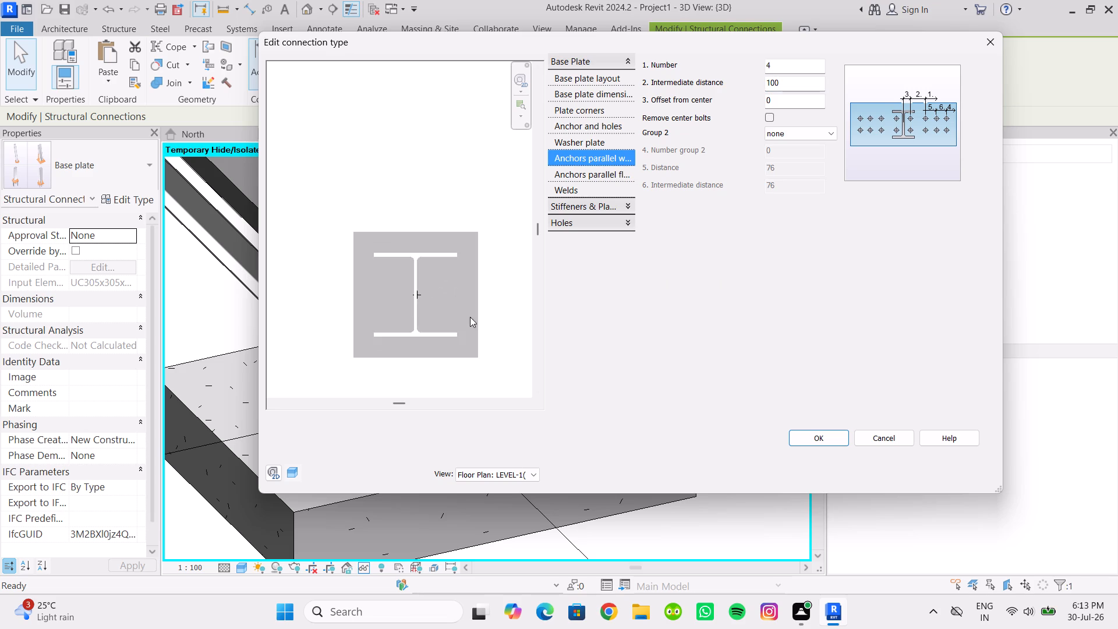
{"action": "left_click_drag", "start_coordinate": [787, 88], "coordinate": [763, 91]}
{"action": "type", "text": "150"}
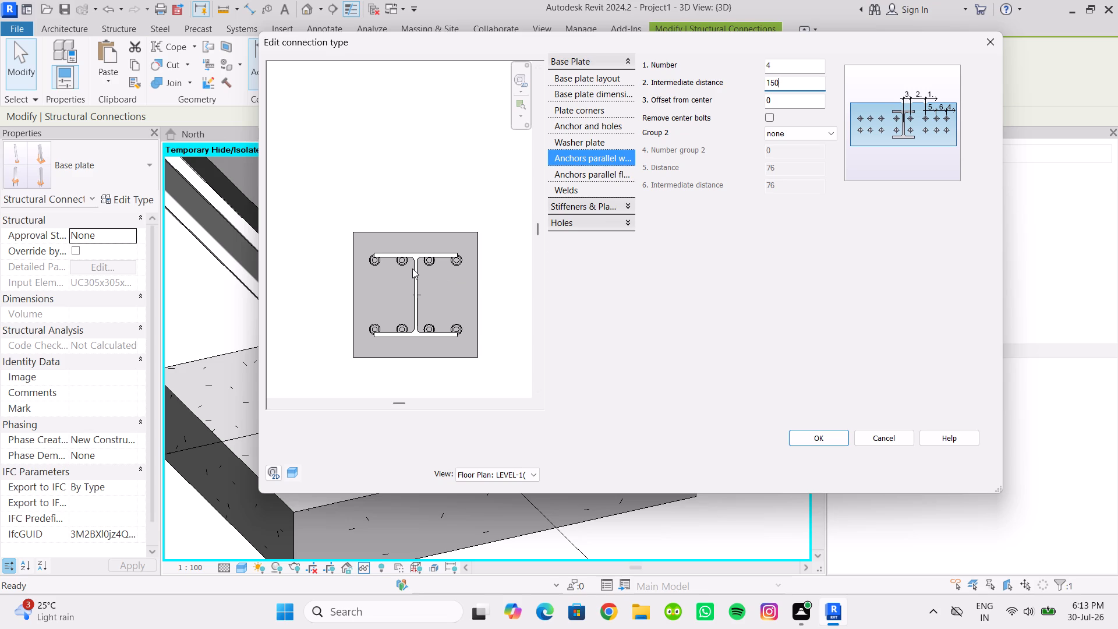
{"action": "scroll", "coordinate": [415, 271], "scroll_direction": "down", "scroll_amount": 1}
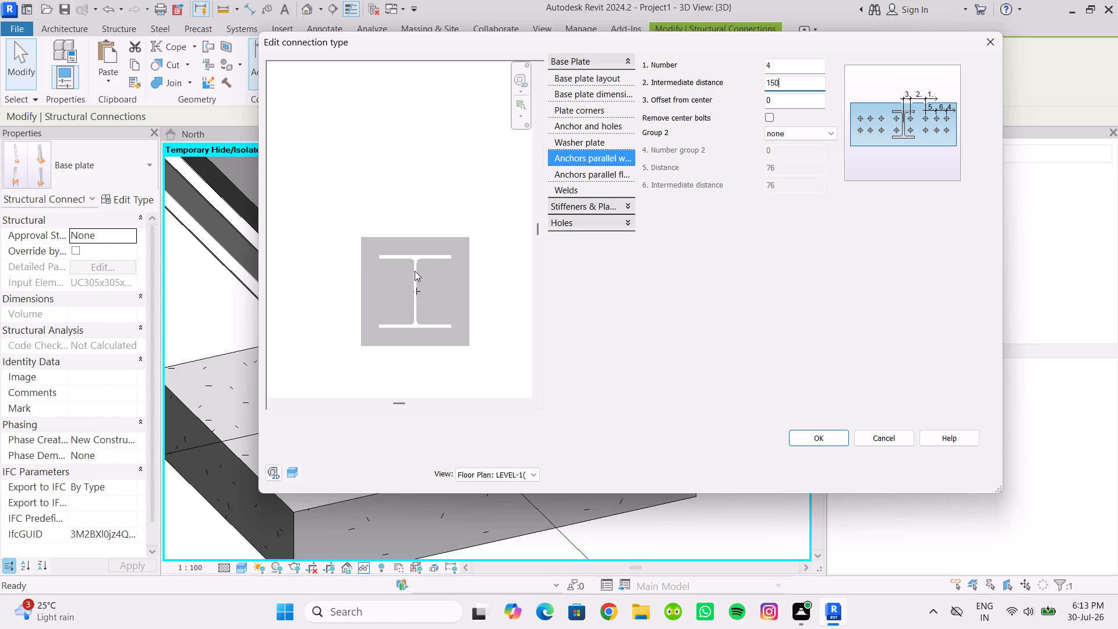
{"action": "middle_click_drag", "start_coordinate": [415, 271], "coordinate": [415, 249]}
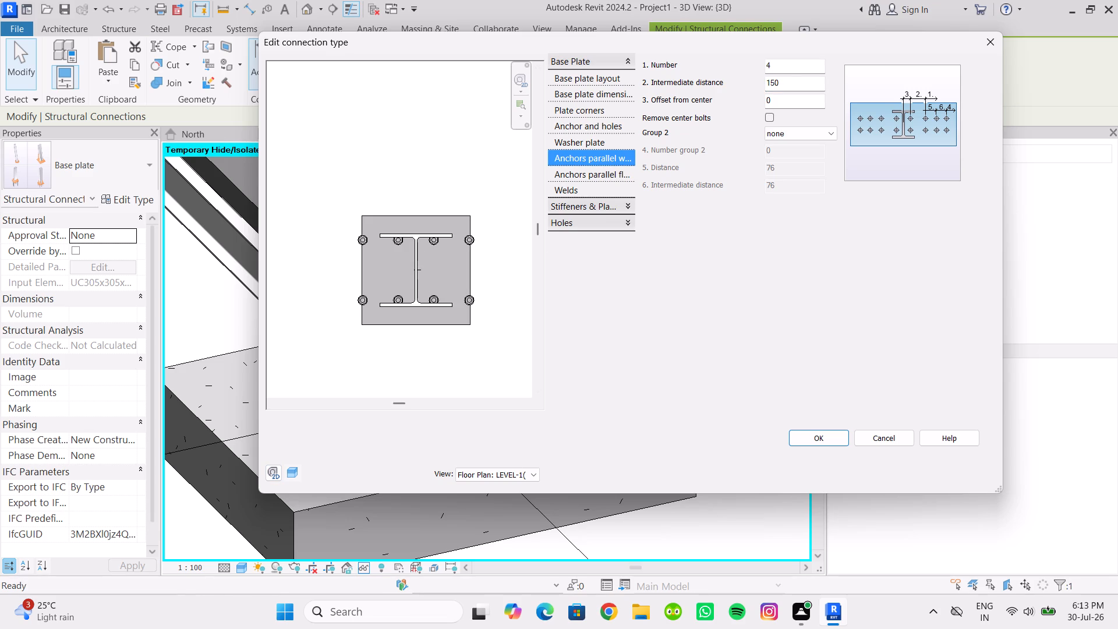
Set the intermediate distance of the anchors parallel to the web to 130.
{"action": "left_click_drag", "start_coordinate": [790, 86], "coordinate": [751, 84]}
{"action": "type", "text": "130"}
{"action": "left_click", "coordinate": [665, 285]}
{"action": "left_click", "coordinate": [406, 274]}
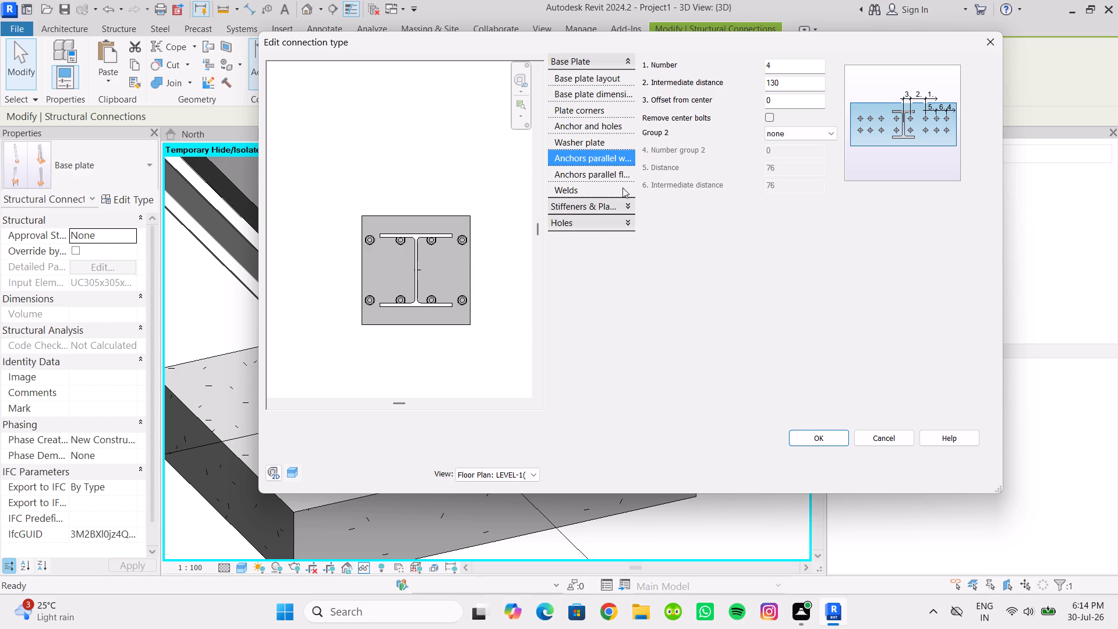
Set the anchors parallel to the flange to number 4 with intermediate distance 130, and apply the base plate type changes.
{"action": "left_click", "coordinate": [601, 173]}
{"action": "left_click", "coordinate": [781, 62]}
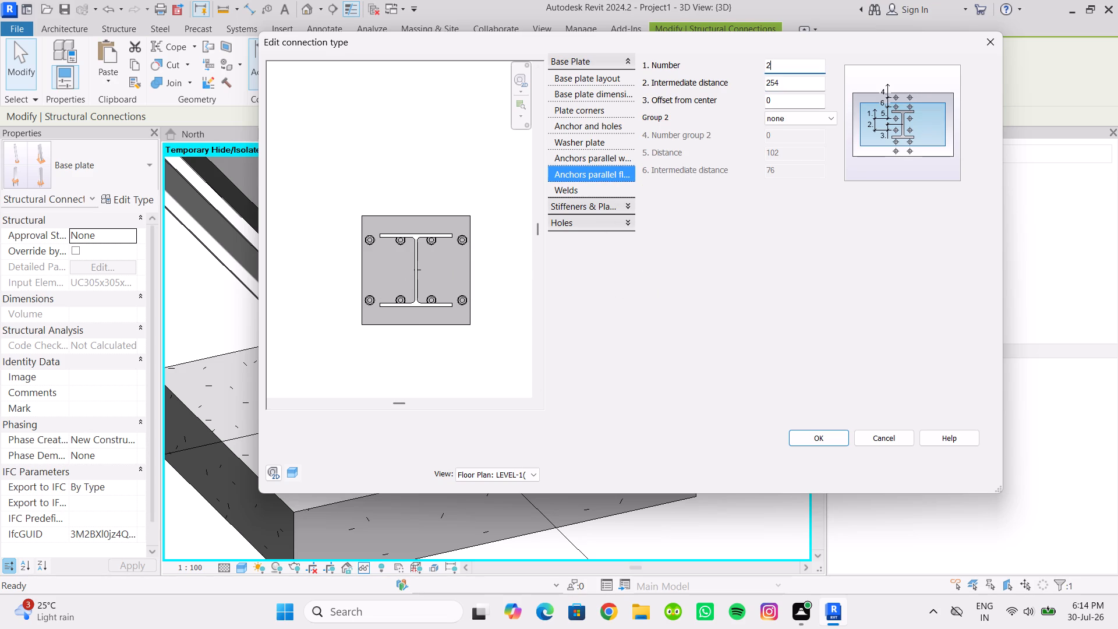
{"action": "left_click_drag", "start_coordinate": [781, 62], "coordinate": [771, 66]}
{"action": "key", "text": "4"}
{"action": "left_click_drag", "start_coordinate": [781, 85], "coordinate": [751, 89]}
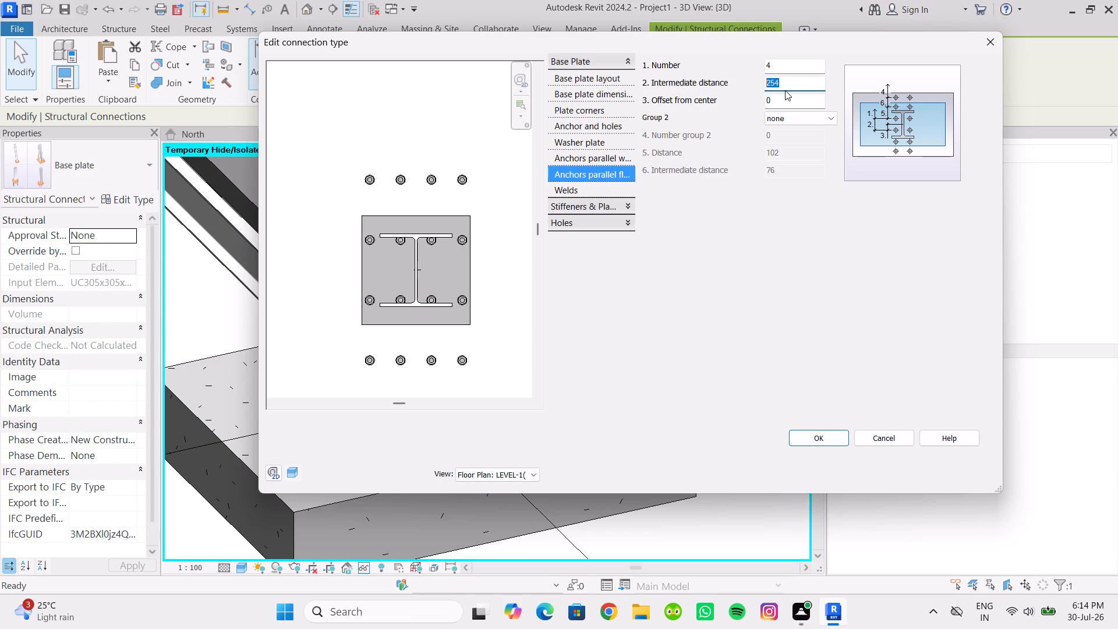
{"action": "type", "text": "130"}
{"action": "left_click", "coordinate": [750, 301]}
{"action": "left_click", "coordinate": [455, 245]}
{"action": "scroll", "coordinate": [447, 316], "scroll_direction": "up", "scroll_amount": 1}
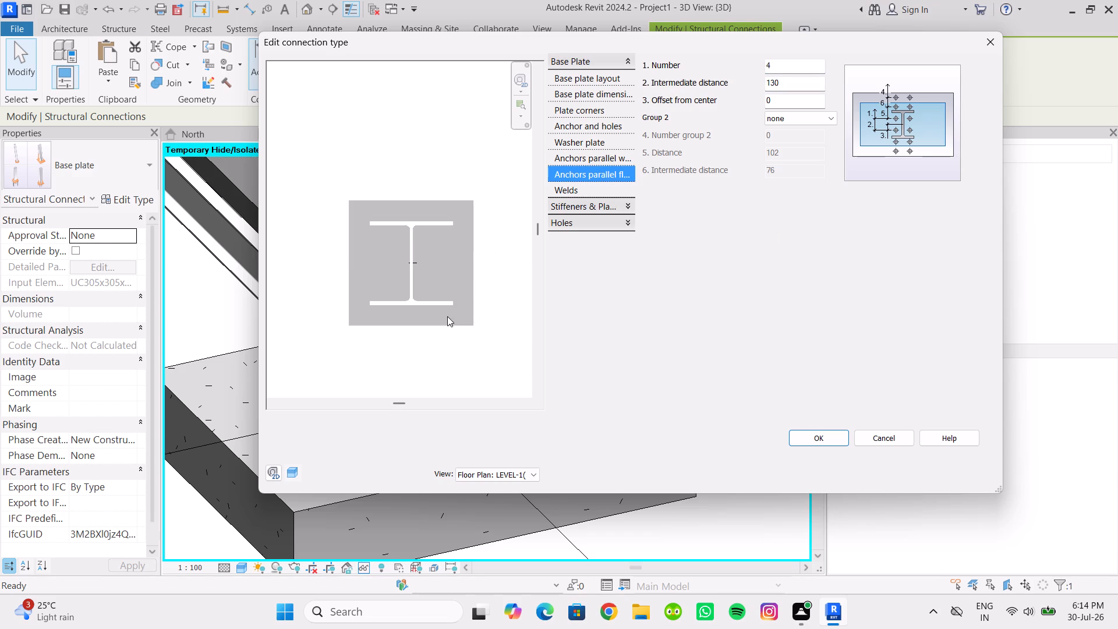
{"action": "left_click", "coordinate": [823, 436]}
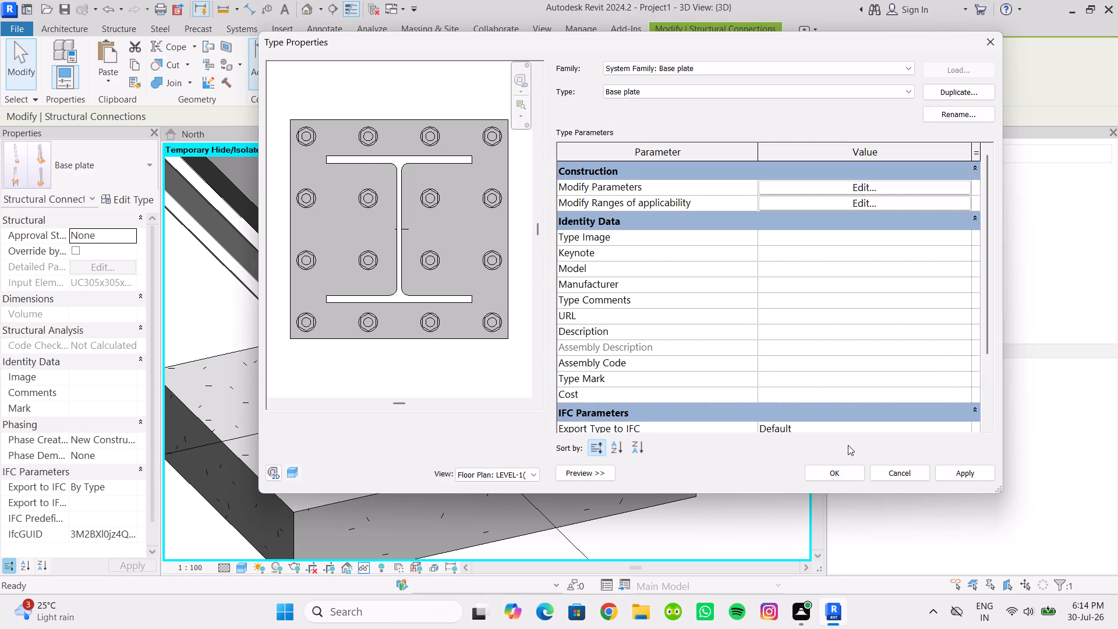
{"action": "left_click", "coordinate": [969, 473]}
{"action": "left_click", "coordinate": [841, 473]}
Switch to the LEVEL-1 structural plan and temporarily hide the floor slab.
{"action": "scroll", "coordinate": [420, 431], "scroll_direction": "down", "scroll_amount": 2}
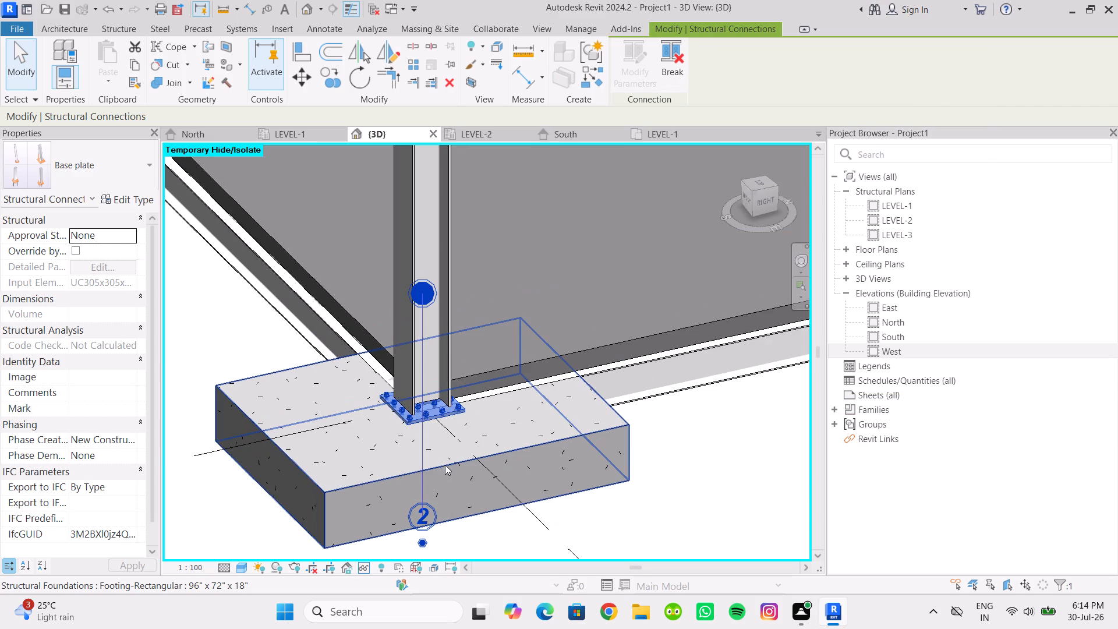
{"action": "middle_click_drag", "start_coordinate": [447, 485], "coordinate": [463, 575], "text": "shift"}
{"action": "scroll", "coordinate": [454, 445], "scroll_direction": "down", "scroll_amount": 2}
{"action": "middle_click_drag", "start_coordinate": [453, 446], "coordinate": [476, 525], "text": "shift"}
{"action": "left_click", "coordinate": [300, 138]}
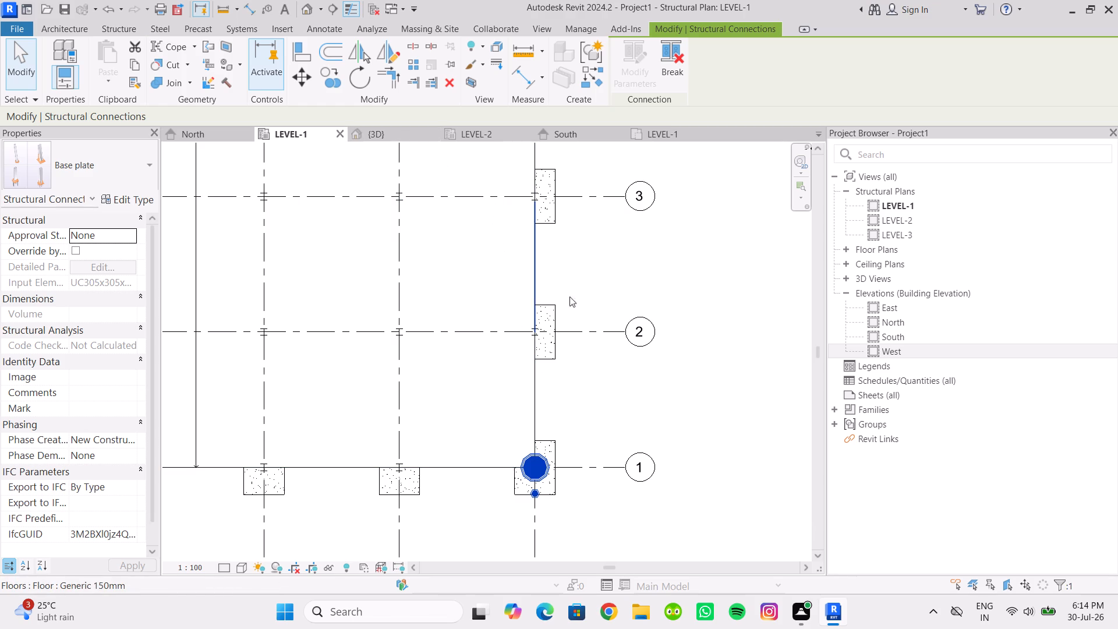
{"action": "left_click", "coordinate": [669, 275]}
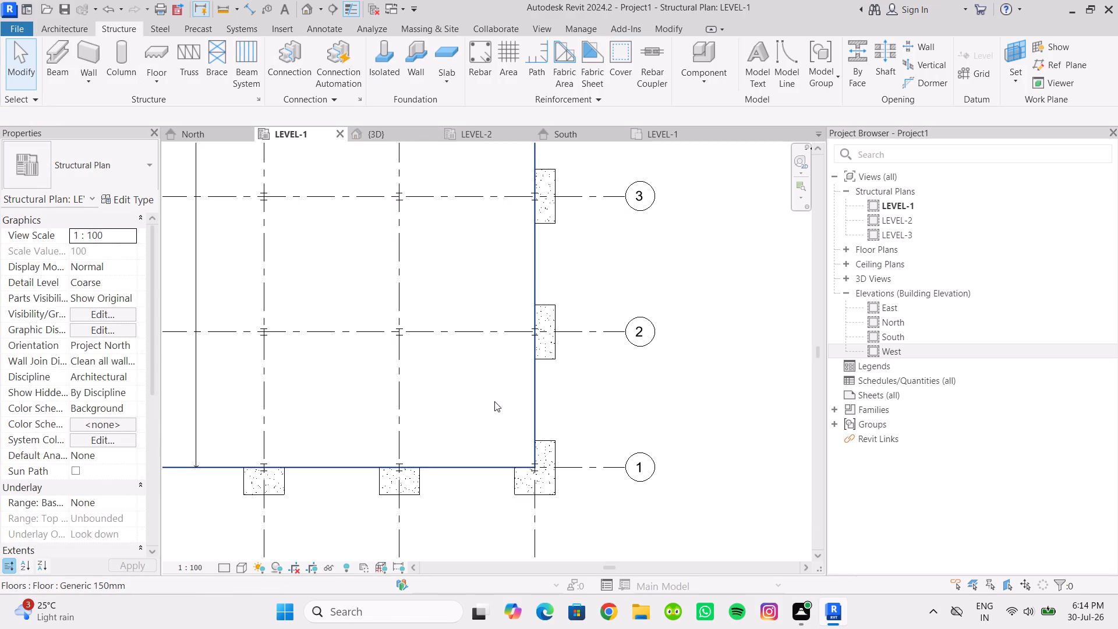
{"action": "left_click", "coordinate": [470, 407]}
{"action": "type", "text": "HH"}
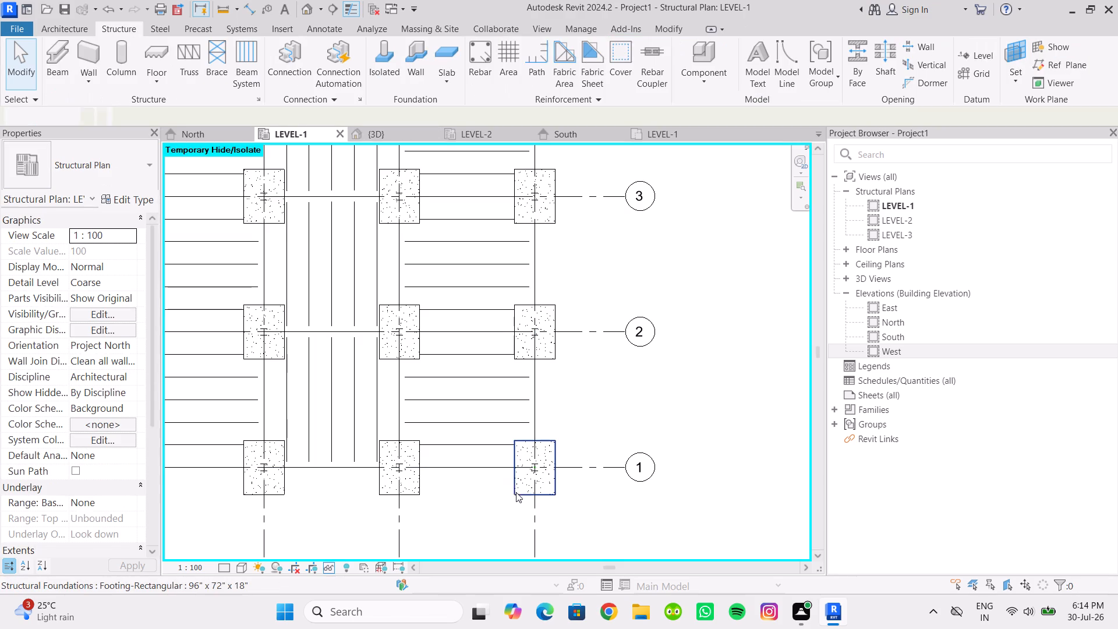
Copy the base plate connection at grid A-1 along grid A to grids 2, 3, 4, 5 and 6, using constrained multiple copies.
{"action": "scroll", "coordinate": [539, 468], "scroll_direction": "up", "scroll_amount": 3}
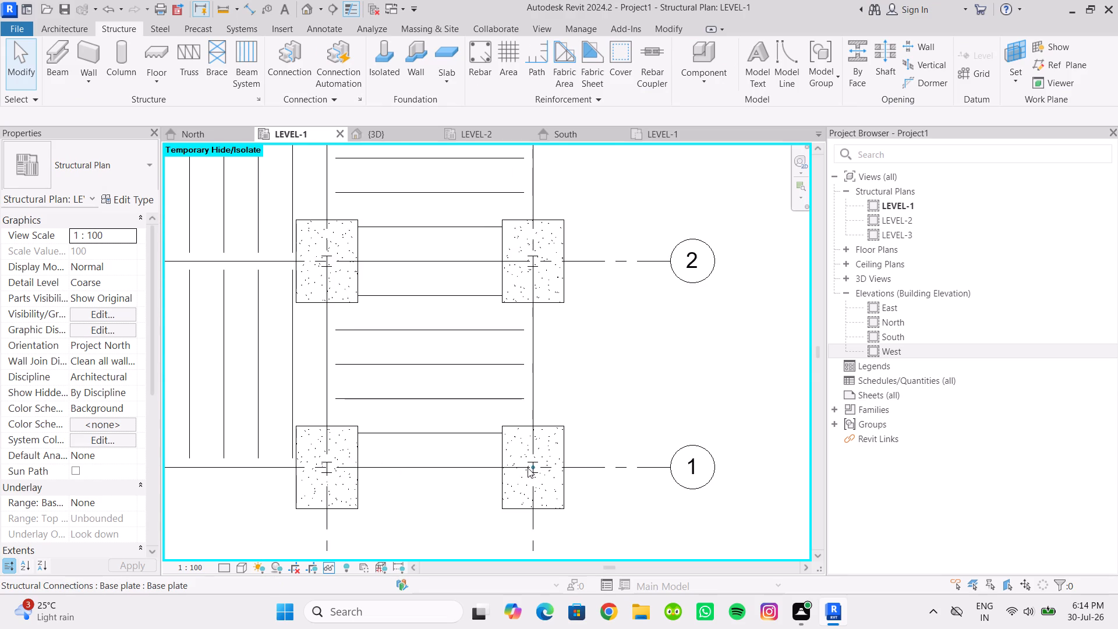
{"action": "left_click", "coordinate": [533, 466]}
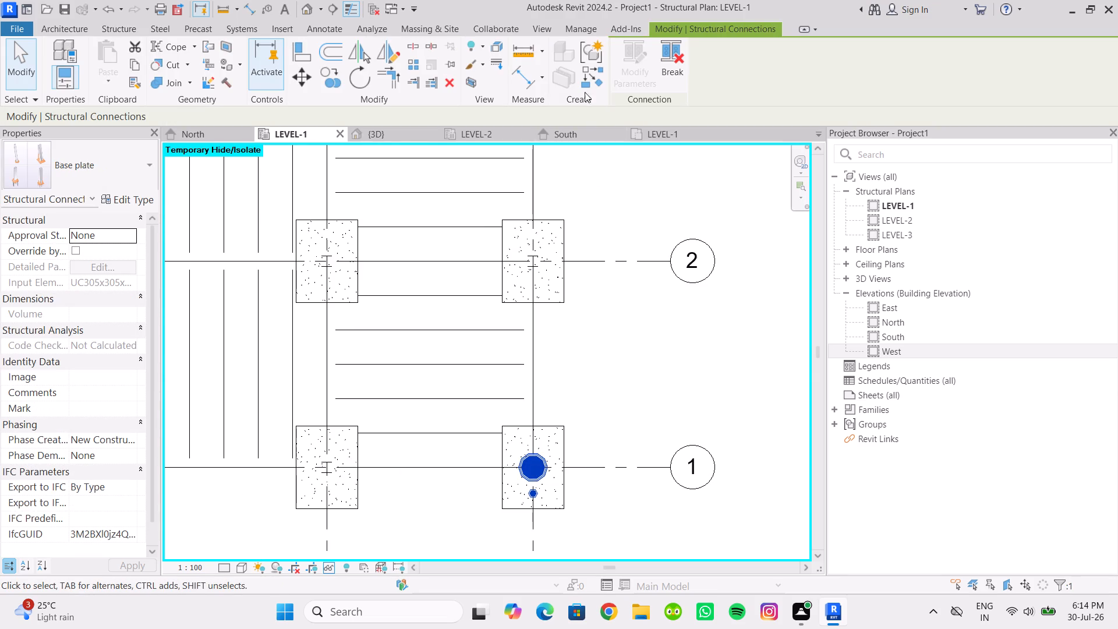
{"action": "left_click", "coordinate": [326, 77]}
{"action": "left_click", "coordinate": [612, 467]}
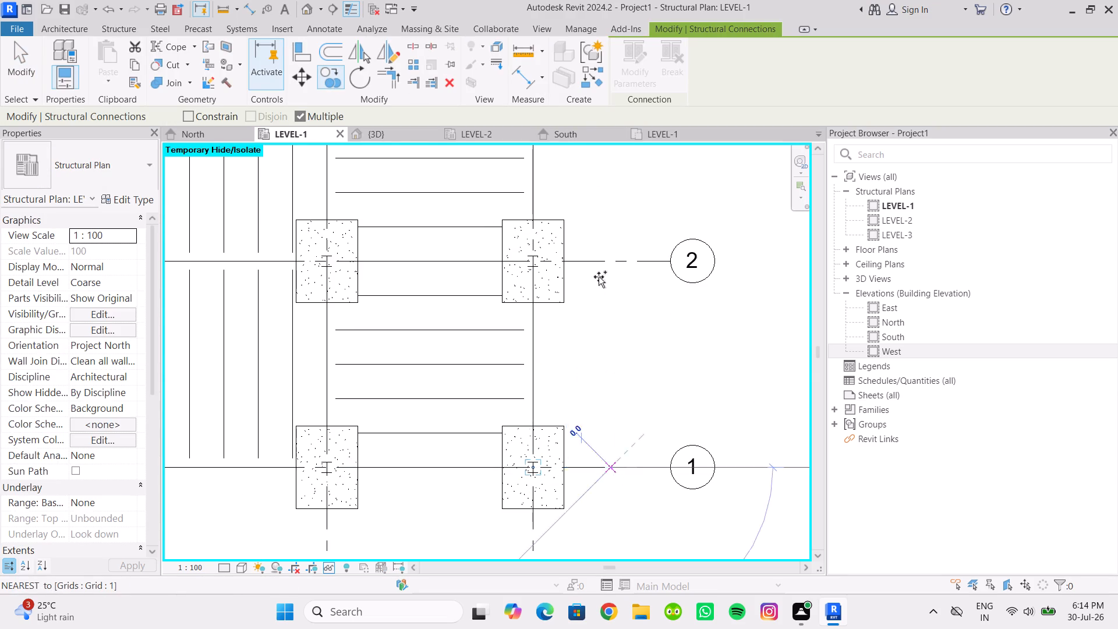
{"action": "left_click", "coordinate": [189, 114]}
{"action": "left_click", "coordinate": [573, 262]}
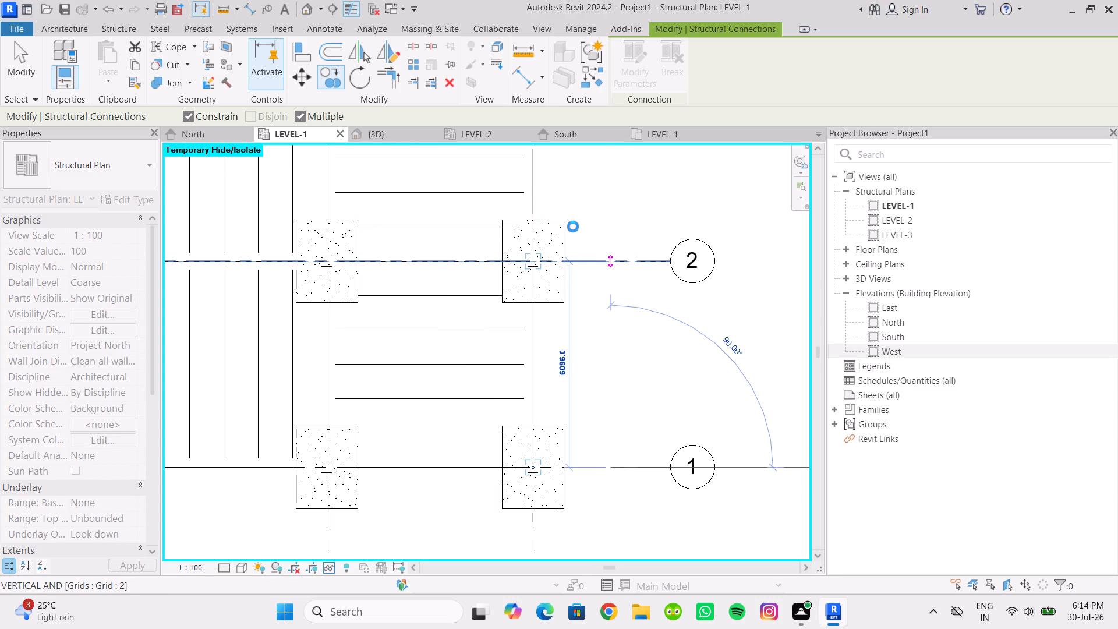
{"action": "middle_click_drag", "start_coordinate": [575, 207], "coordinate": [579, 362]}
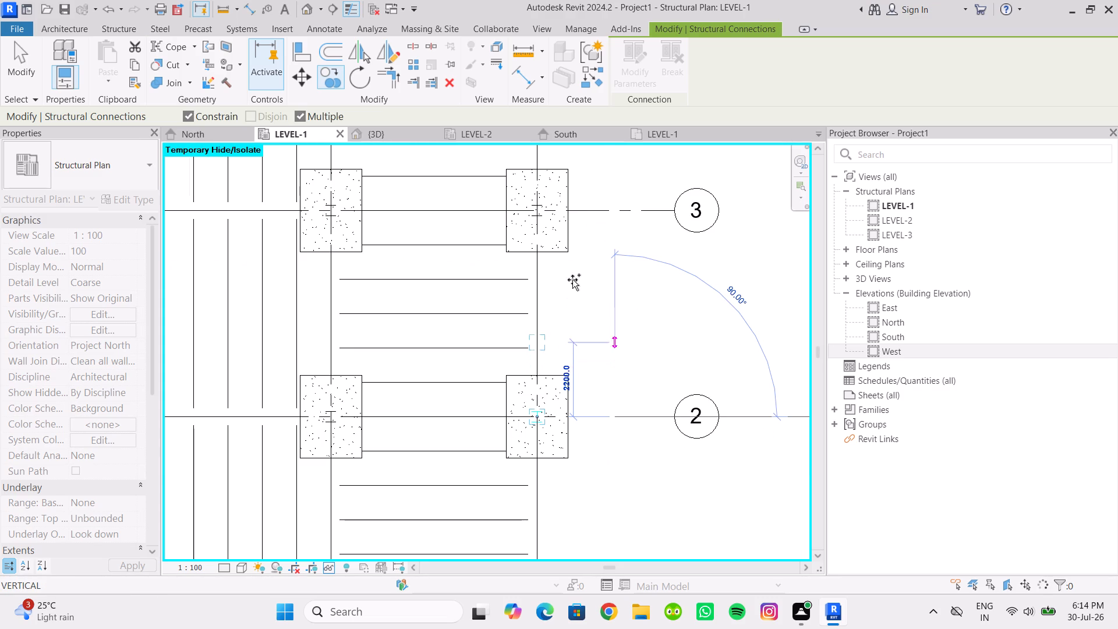
{"action": "left_click", "coordinate": [581, 209]}
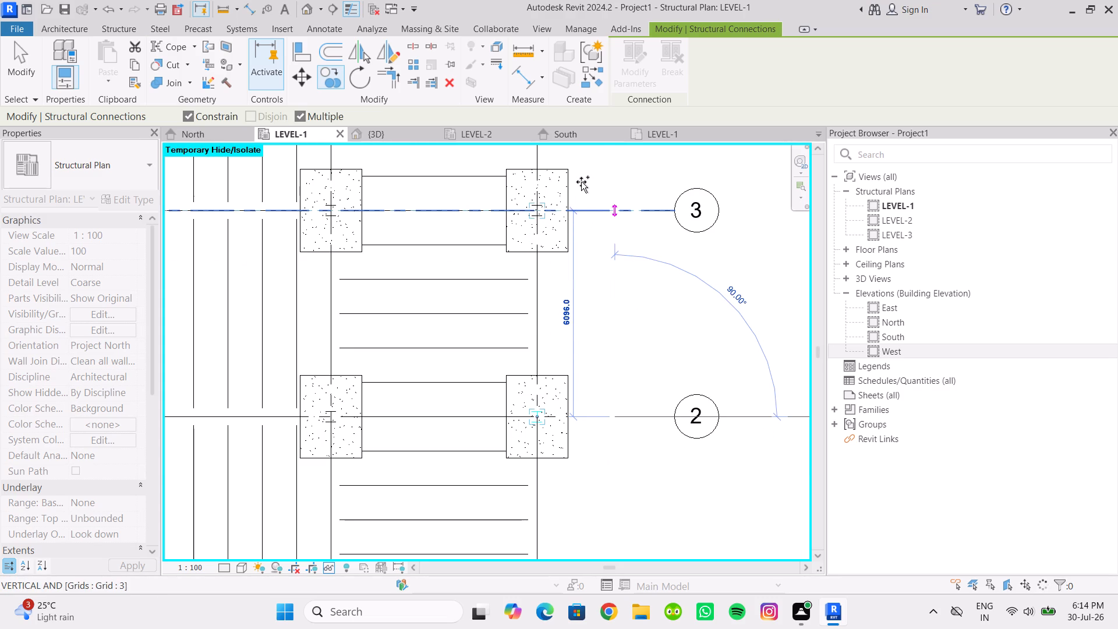
{"action": "scroll", "coordinate": [584, 175], "scroll_direction": "down", "scroll_amount": 1}
{"action": "middle_click_drag", "start_coordinate": [584, 175], "coordinate": [566, 485]}
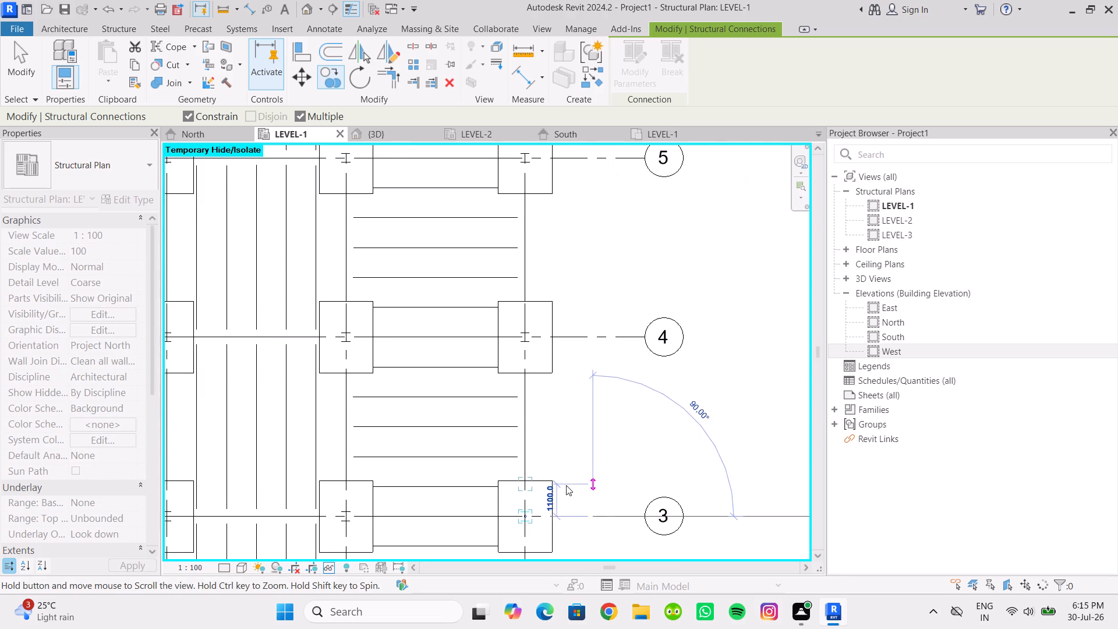
{"action": "left_click", "coordinate": [568, 335]}
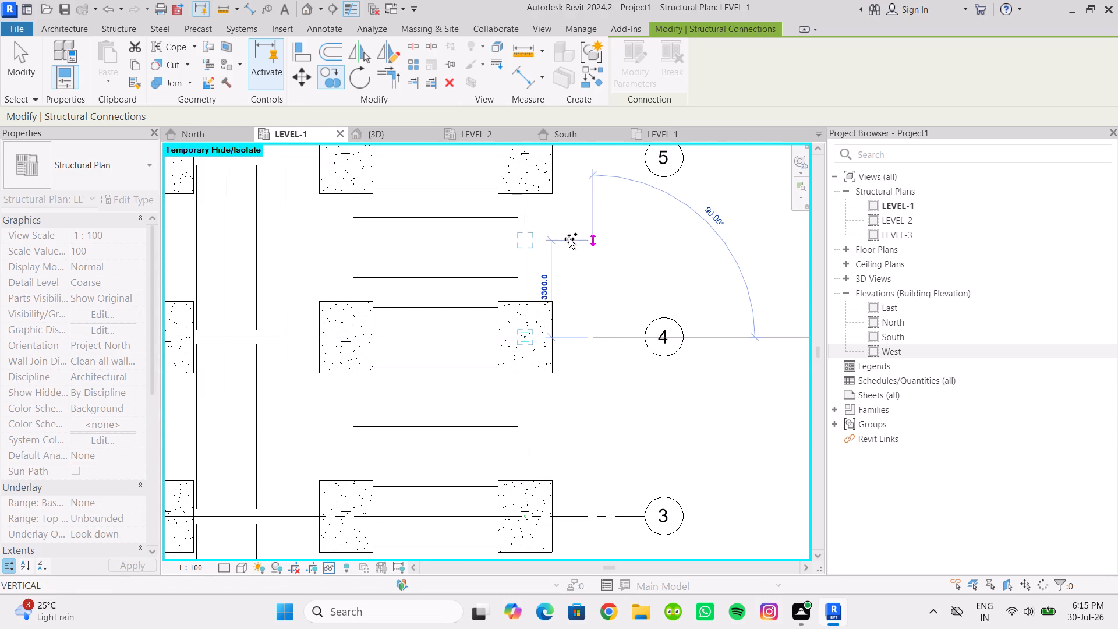
{"action": "middle_click_drag", "start_coordinate": [569, 238], "coordinate": [570, 467]}
{"action": "left_click", "coordinate": [568, 388]}
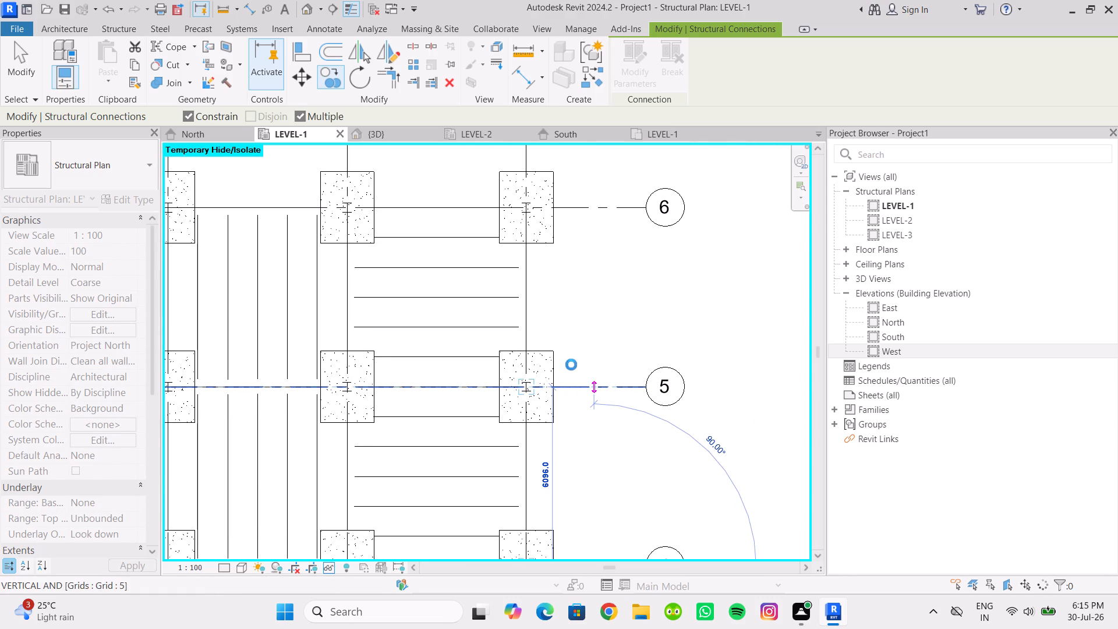
{"action": "scroll", "coordinate": [574, 328], "scroll_direction": "down", "scroll_amount": 2}
{"action": "middle_click_drag", "start_coordinate": [574, 328], "coordinate": [571, 426]}
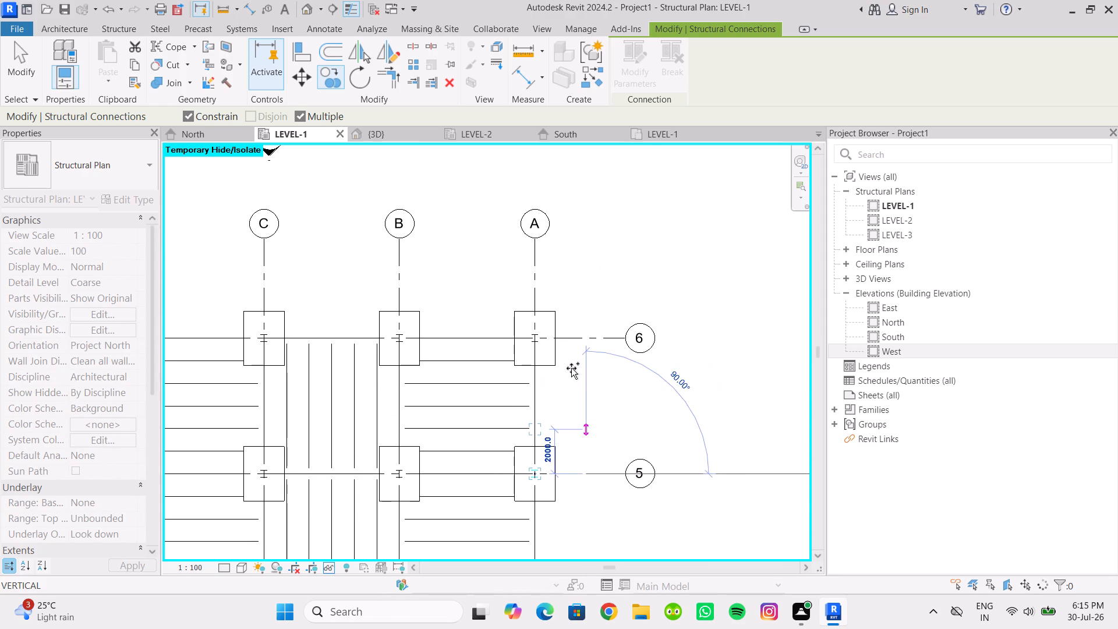
{"action": "left_click", "coordinate": [571, 334]}
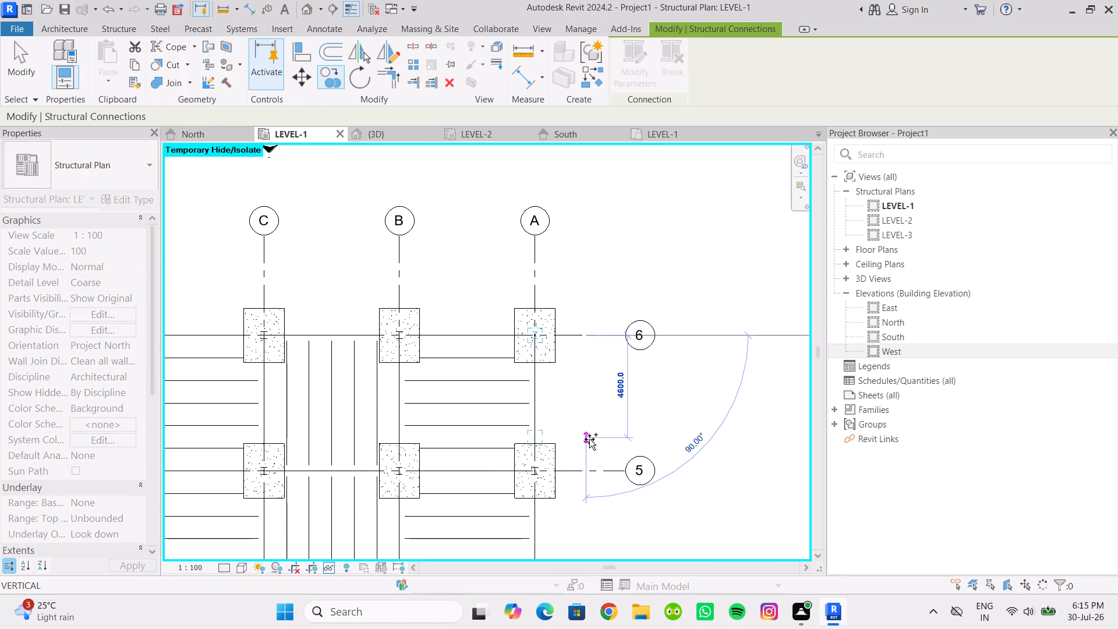
{"action": "key", "text": "Escape"}
Examine the copied base plates and anchors at the column bases along grid A in the 3D view.
{"action": "scroll", "coordinate": [556, 414], "scroll_direction": "down", "scroll_amount": 2}
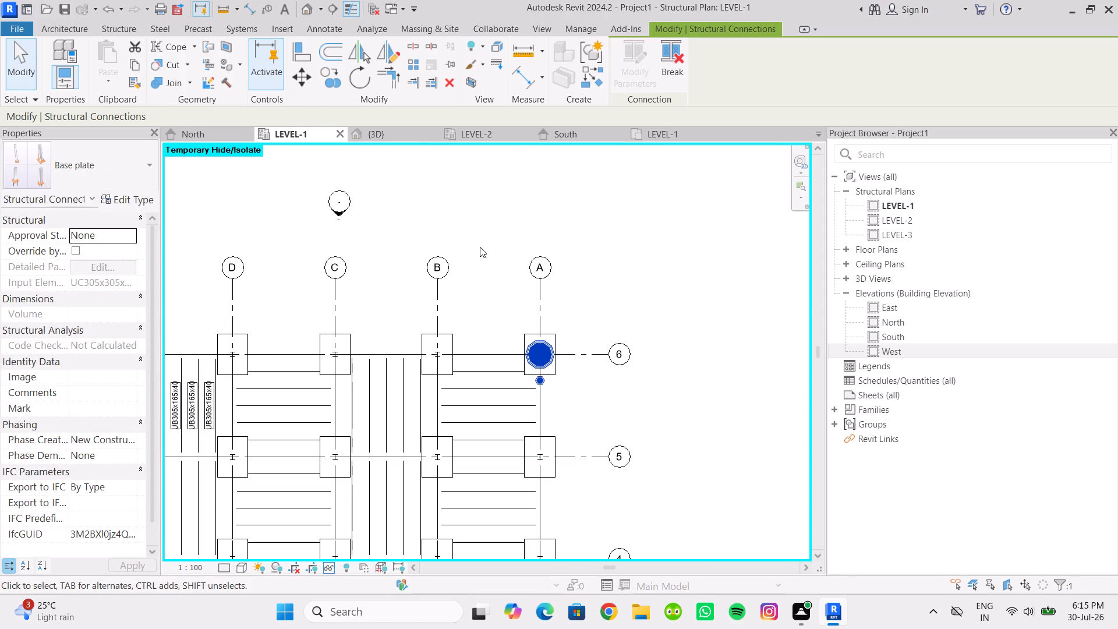
{"action": "left_click", "coordinate": [380, 130]}
{"action": "scroll", "coordinate": [565, 370], "scroll_direction": "down", "scroll_amount": 4}
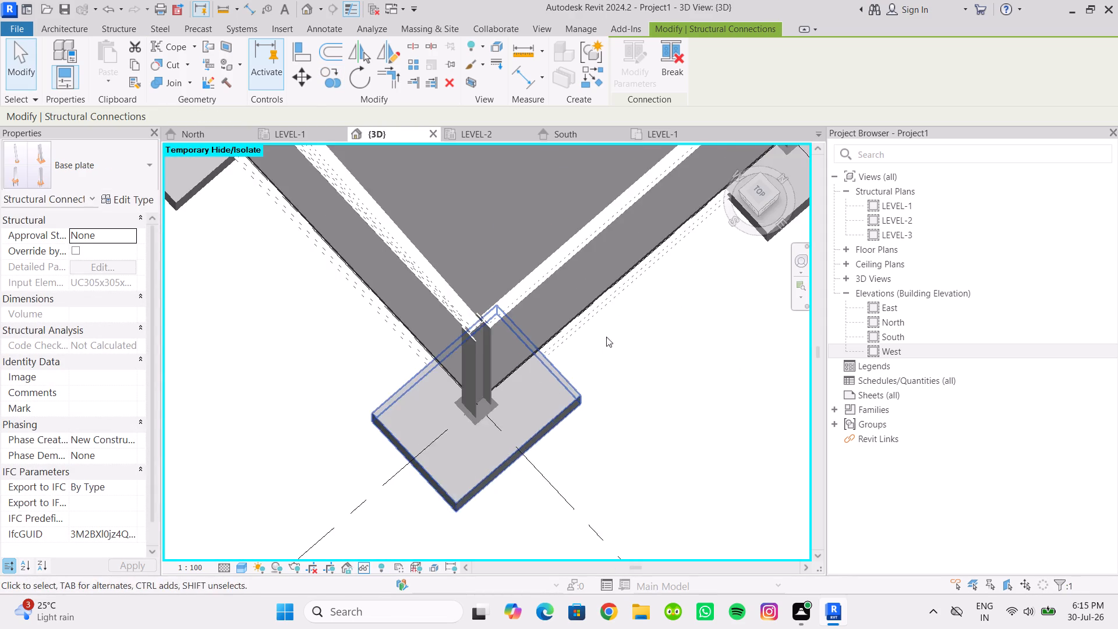
{"action": "middle_click_drag", "start_coordinate": [607, 335], "coordinate": [457, 448]}
{"action": "middle_click_drag", "start_coordinate": [621, 356], "coordinate": [452, 485]}
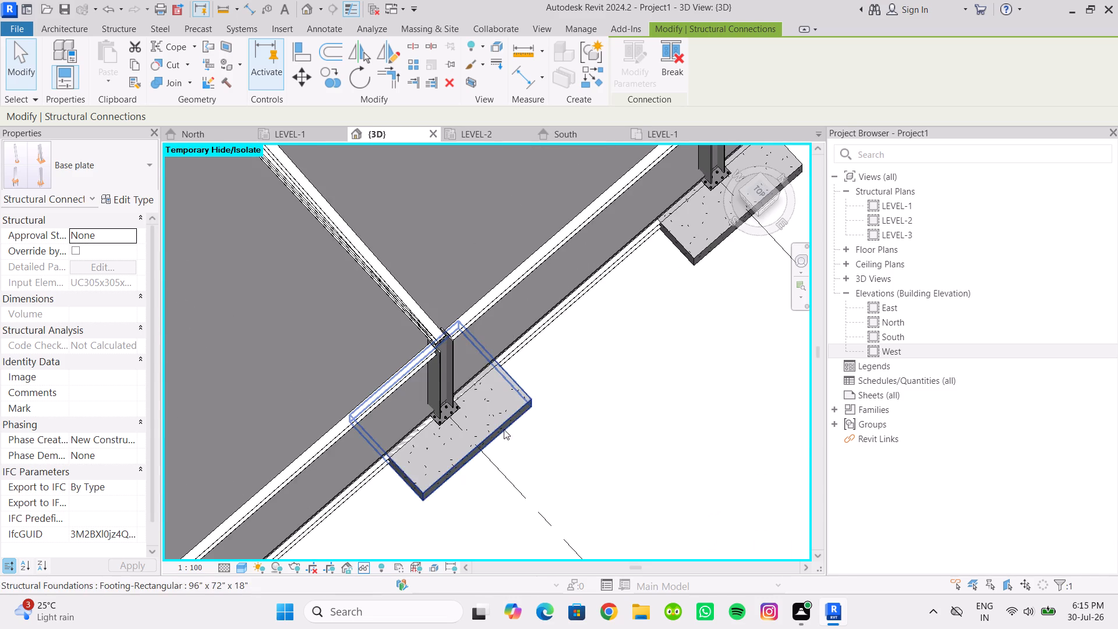
{"action": "middle_click_drag", "start_coordinate": [582, 390], "coordinate": [465, 533]}
{"action": "scroll", "coordinate": [582, 380], "scroll_direction": "down", "scroll_amount": 1}
{"action": "middle_click_drag", "start_coordinate": [582, 380], "coordinate": [459, 513]}
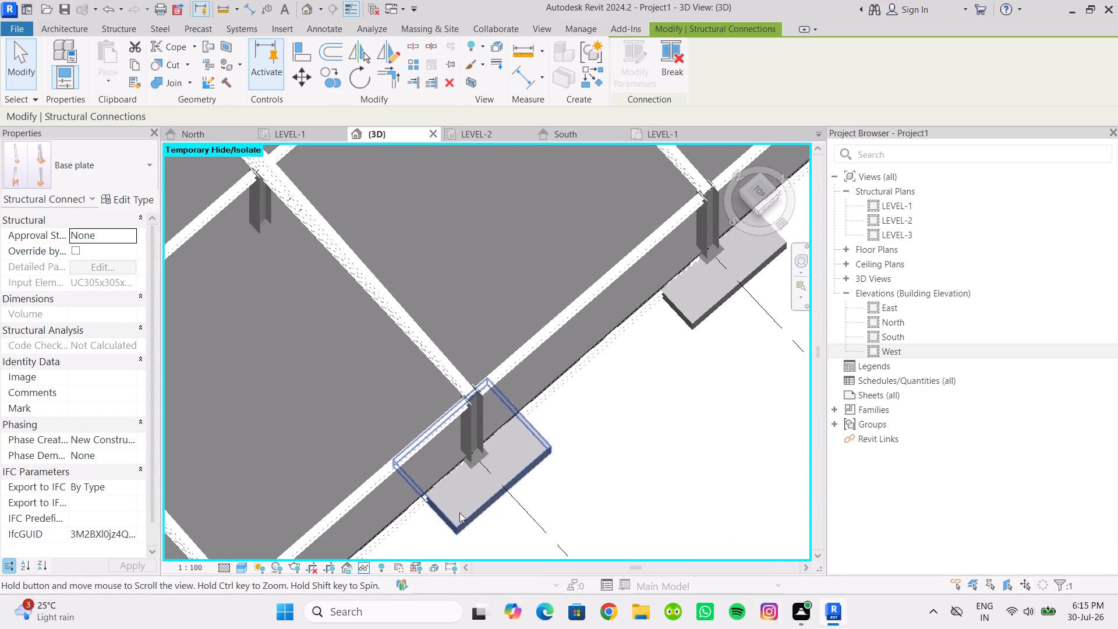
{"action": "scroll", "coordinate": [519, 444], "scroll_direction": "up", "scroll_amount": 3}
{"action": "scroll", "coordinate": [460, 472], "scroll_direction": "up", "scroll_amount": 6}
{"action": "scroll", "coordinate": [666, 443], "scroll_direction": "down", "scroll_amount": 3}
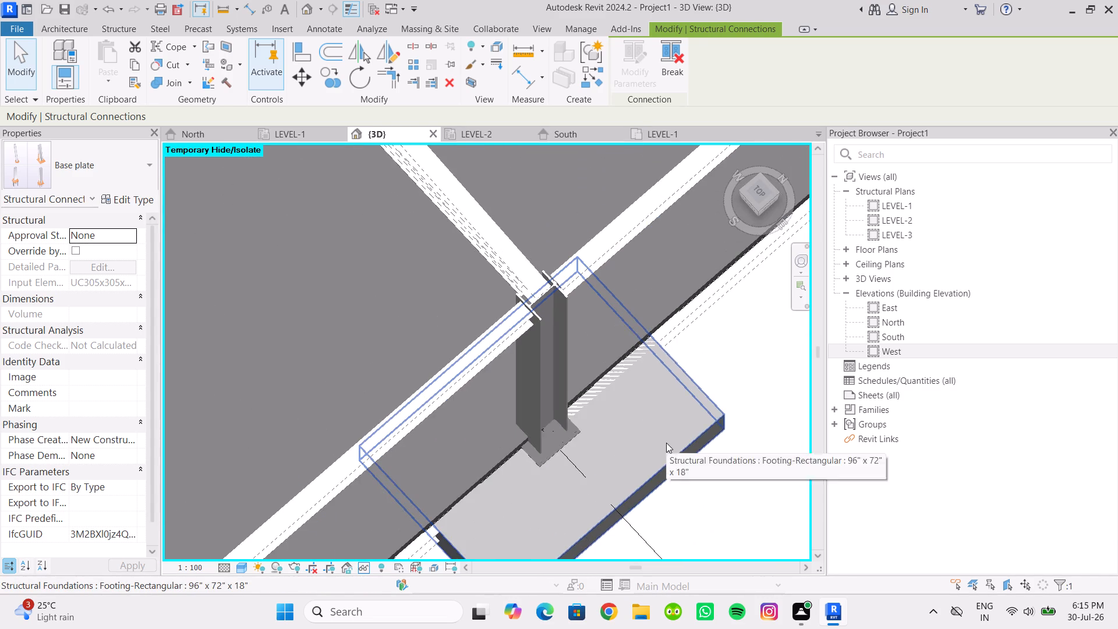
{"action": "middle_click_drag", "start_coordinate": [666, 443], "coordinate": [486, 425]}
{"action": "scroll", "coordinate": [367, 437], "scroll_direction": "up", "scroll_amount": 6}
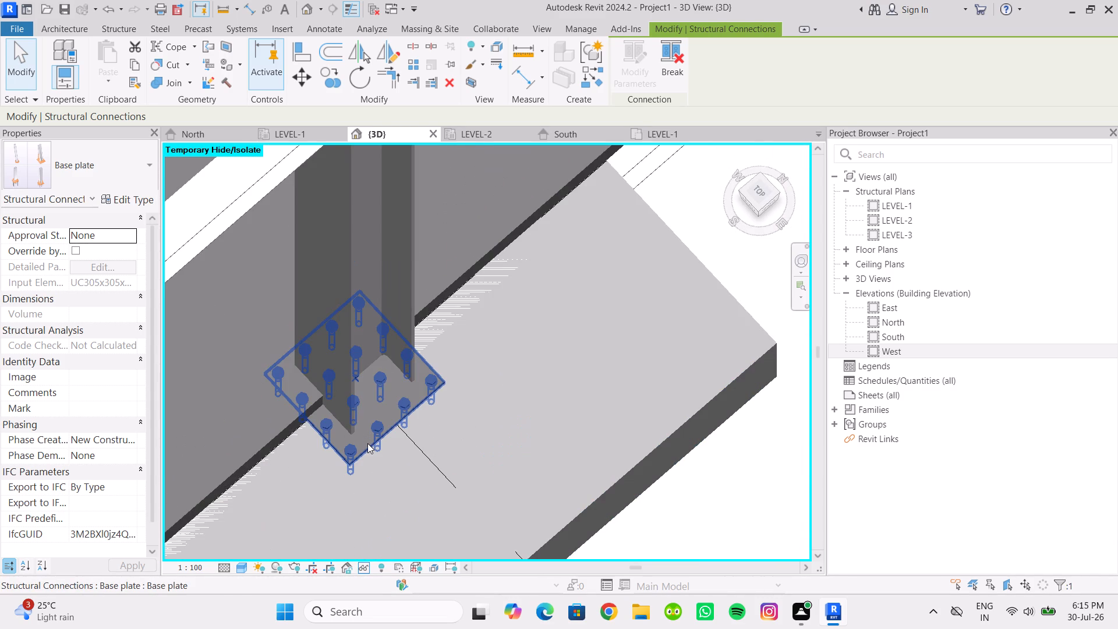
{"action": "scroll", "coordinate": [519, 440], "scroll_direction": "down", "scroll_amount": 9}
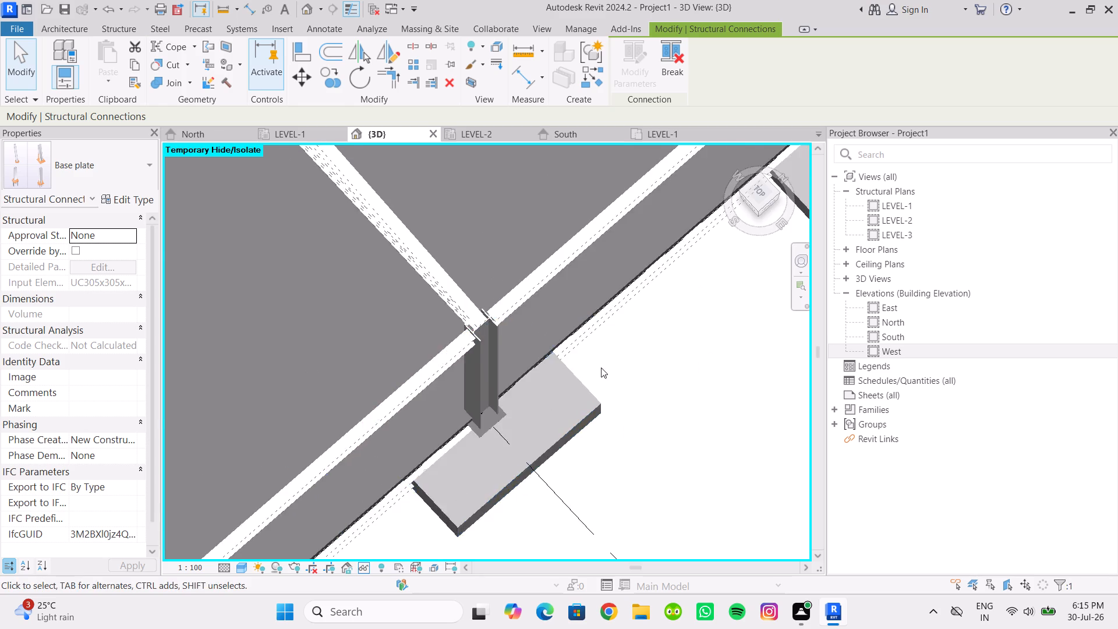
{"action": "scroll", "coordinate": [601, 367], "scroll_direction": "down", "scroll_amount": 3}
{"action": "middle_click_drag", "start_coordinate": [649, 344], "coordinate": [599, 423]}
{"action": "scroll", "coordinate": [588, 424], "scroll_direction": "down", "scroll_amount": 5}
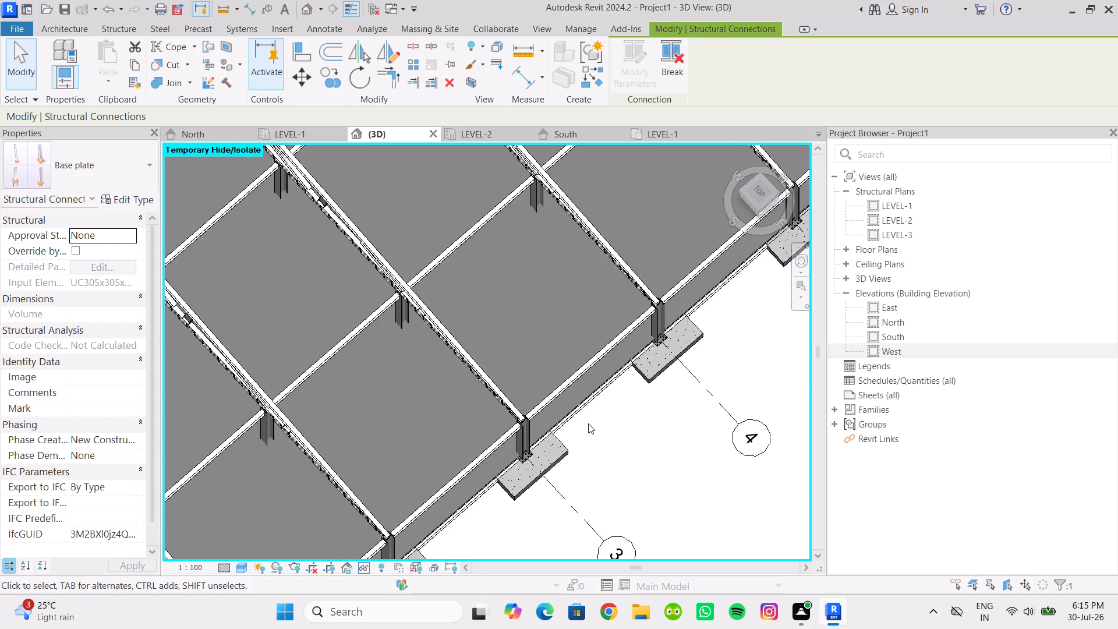
{"action": "scroll", "coordinate": [588, 423], "scroll_direction": "down", "scroll_amount": 3}
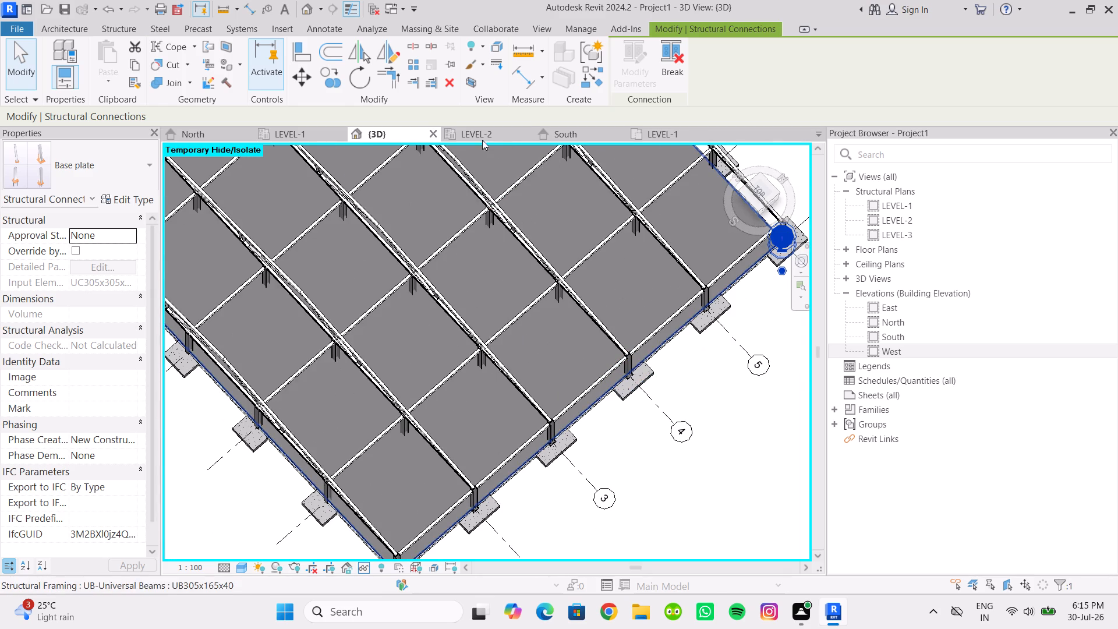
In the LEVEL-1 plan, copy the six base plate connections on grid A to grids B, C, D, E and F, using constrained multiple copies.
{"action": "left_click", "coordinate": [479, 136]}
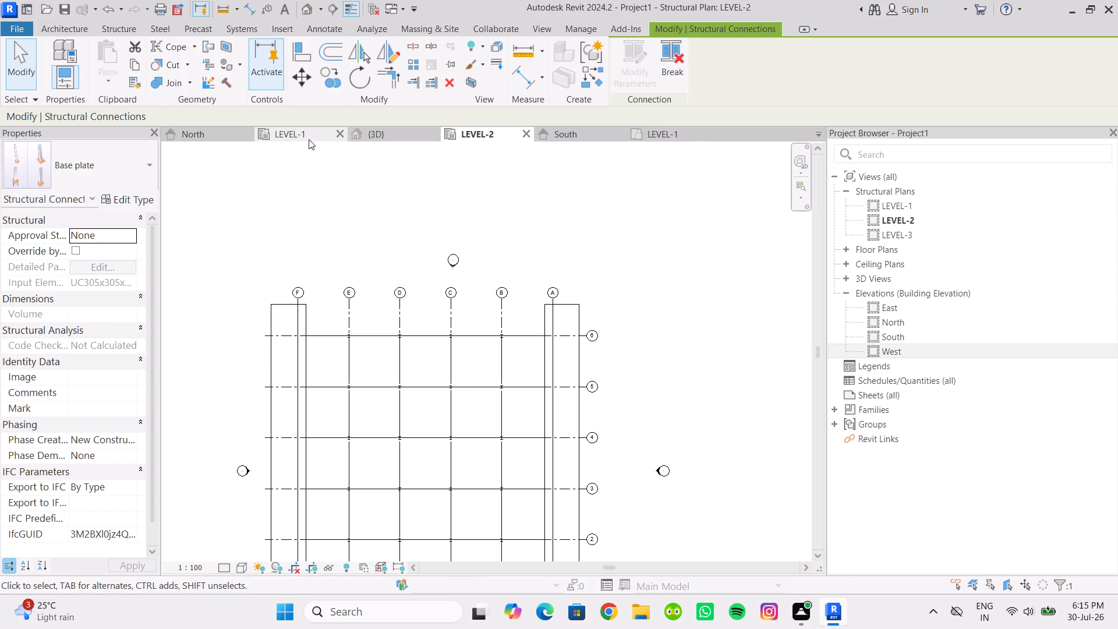
{"action": "left_click", "coordinate": [306, 135]}
{"action": "middle_click_drag", "start_coordinate": [565, 406], "coordinate": [552, 369]}
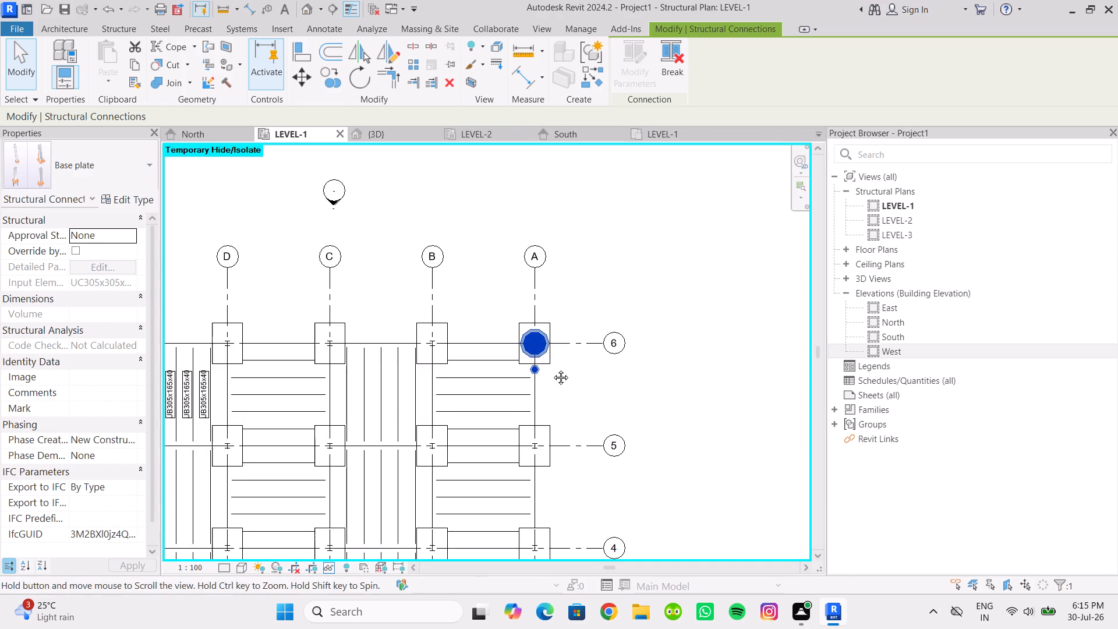
{"action": "middle_click_drag", "start_coordinate": [552, 369], "coordinate": [544, 319]}
{"action": "scroll", "coordinate": [537, 402], "scroll_direction": "up", "scroll_amount": 3}
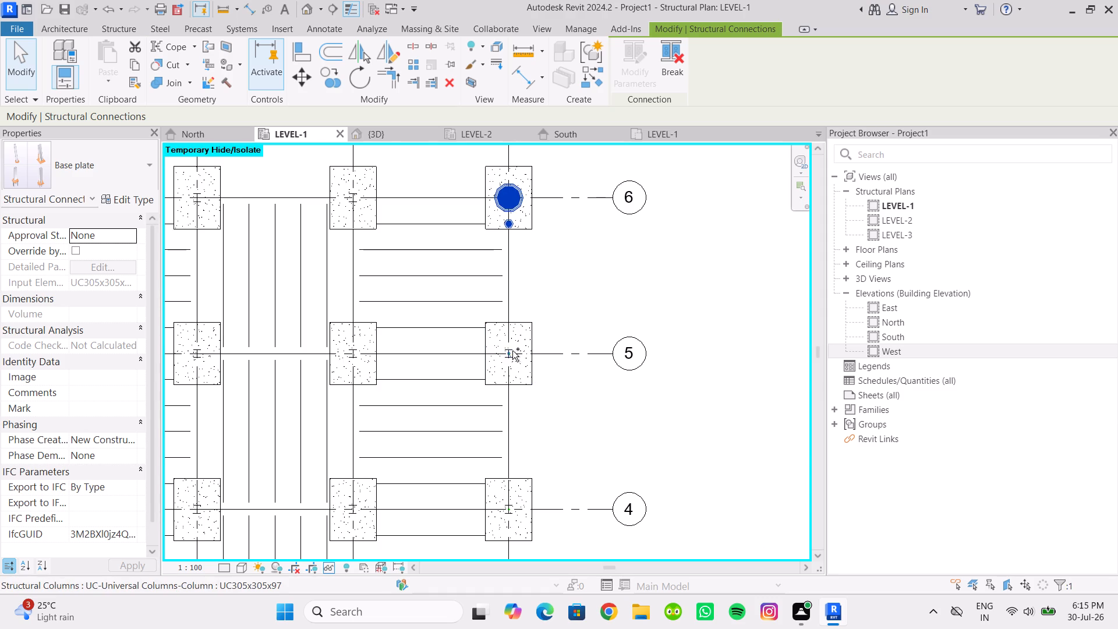
{"action": "left_click", "coordinate": [509, 350], "text": "ctrl"}
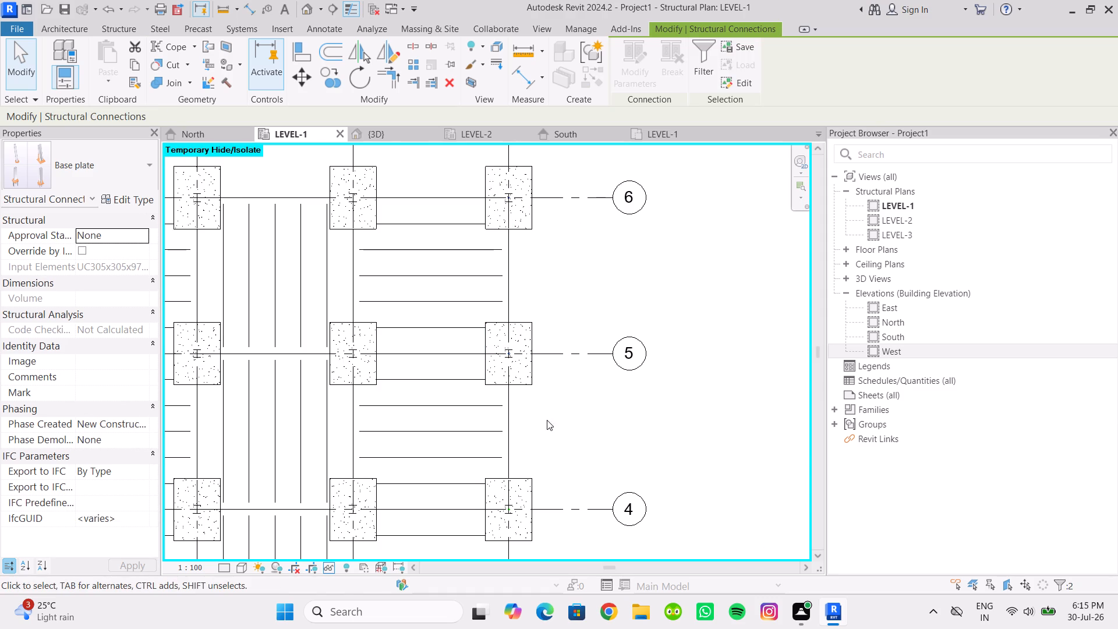
{"action": "middle_click_drag", "start_coordinate": [545, 419], "coordinate": [531, 288]}
{"action": "left_click", "coordinate": [494, 378], "text": "ctrl"}
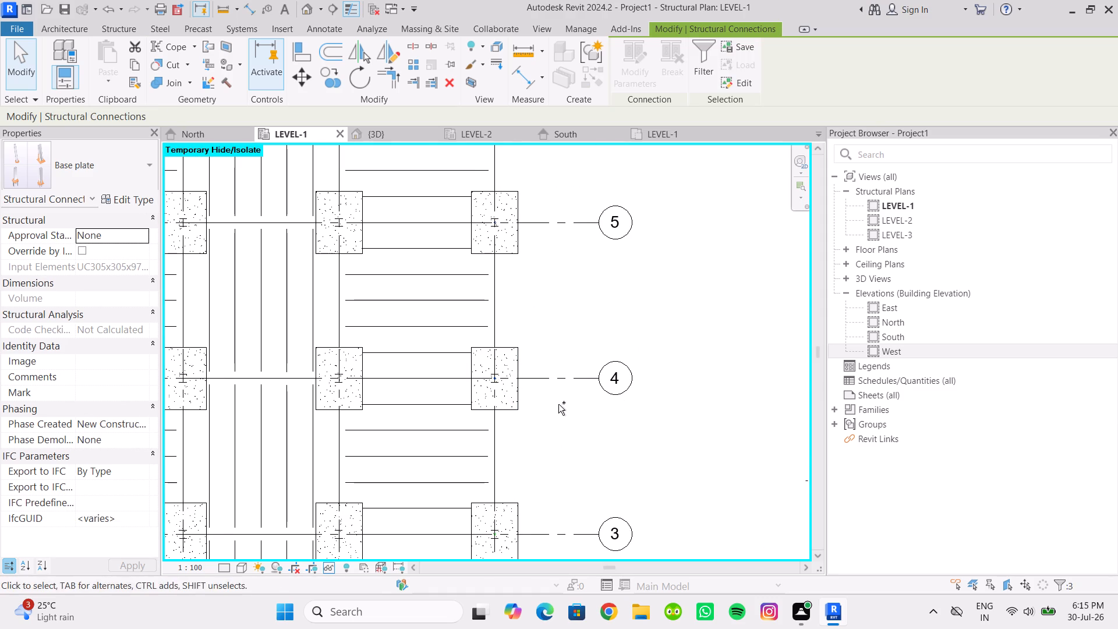
{"action": "middle_click_drag", "start_coordinate": [562, 414], "coordinate": [508, 186]}
{"action": "left_click", "coordinate": [440, 308], "text": "ctrl"}
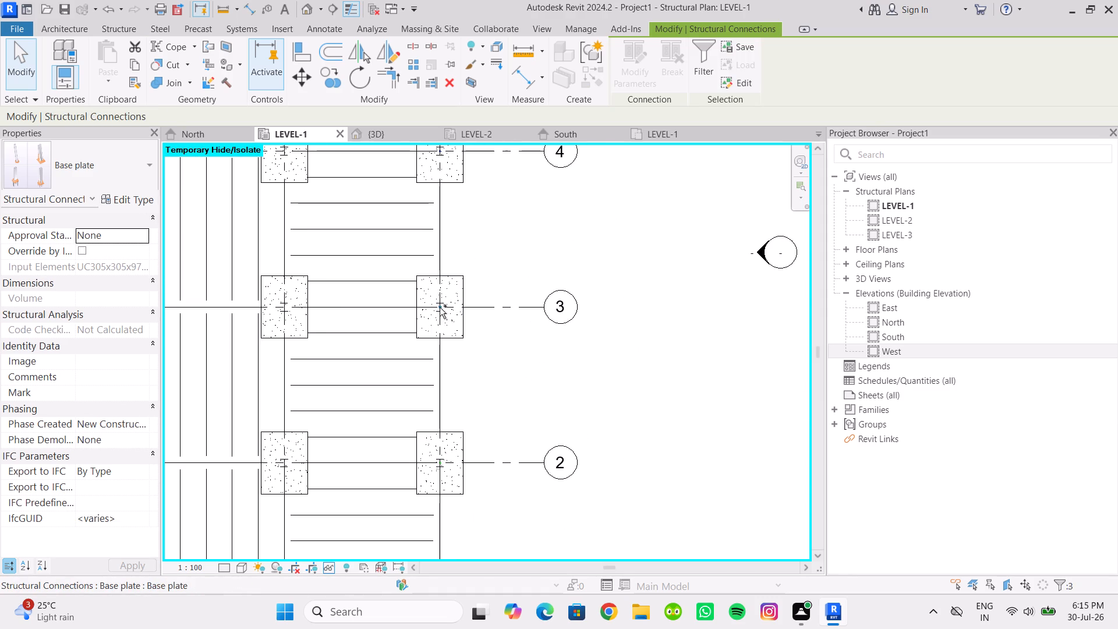
{"action": "middle_click_drag", "start_coordinate": [512, 361], "coordinate": [530, 253]}
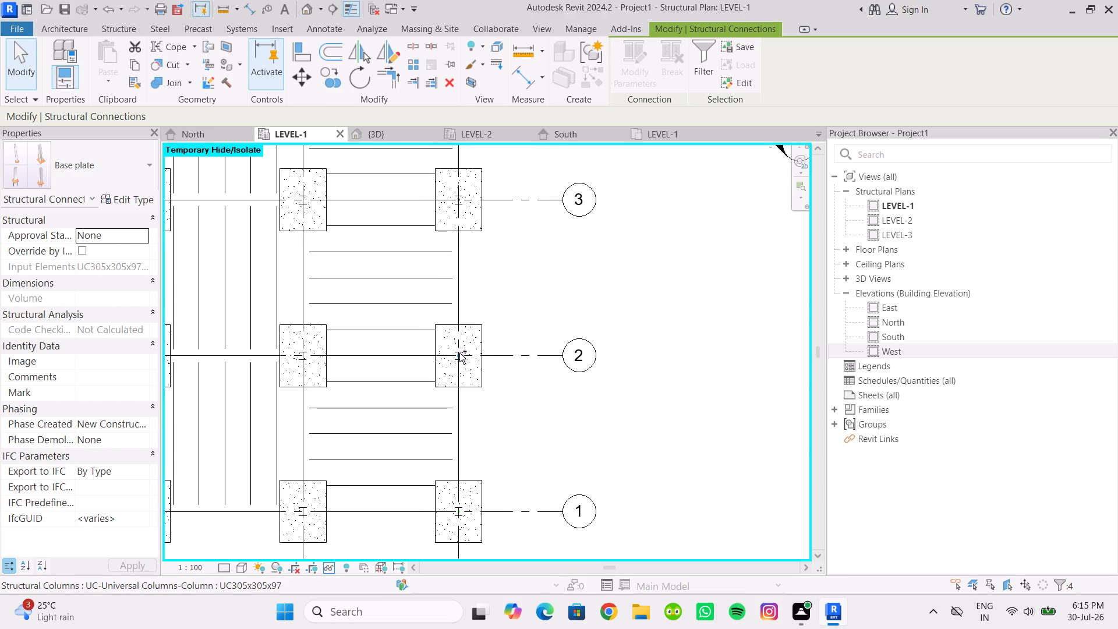
{"action": "left_click", "coordinate": [457, 354], "text": "ctrl"}
{"action": "middle_click_drag", "start_coordinate": [514, 383], "coordinate": [525, 288]}
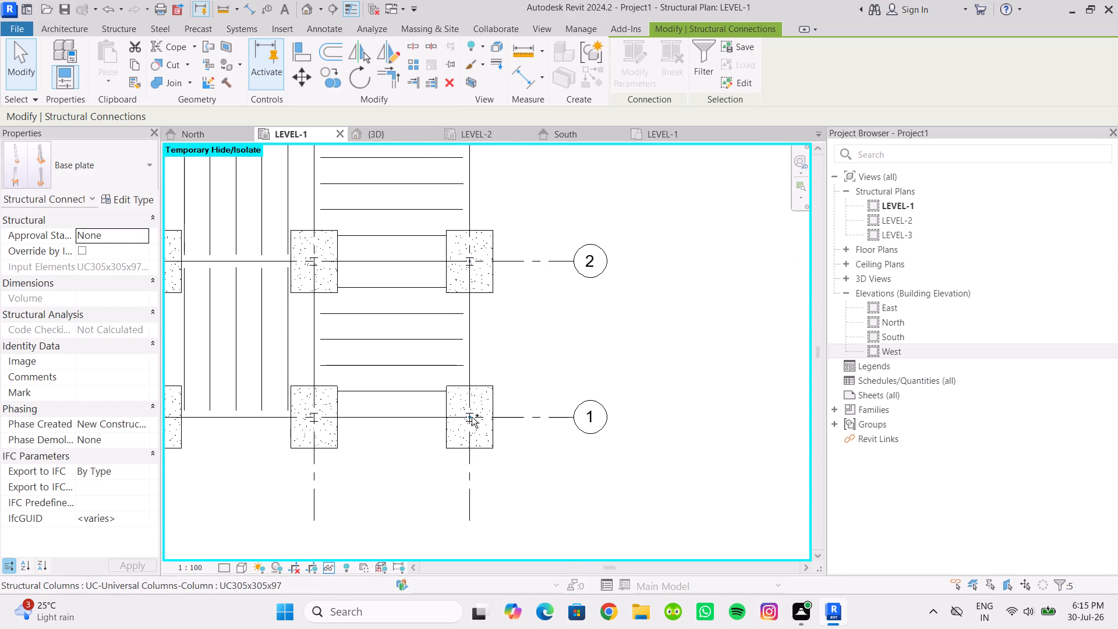
{"action": "left_click", "coordinate": [468, 417], "text": "ctrl"}
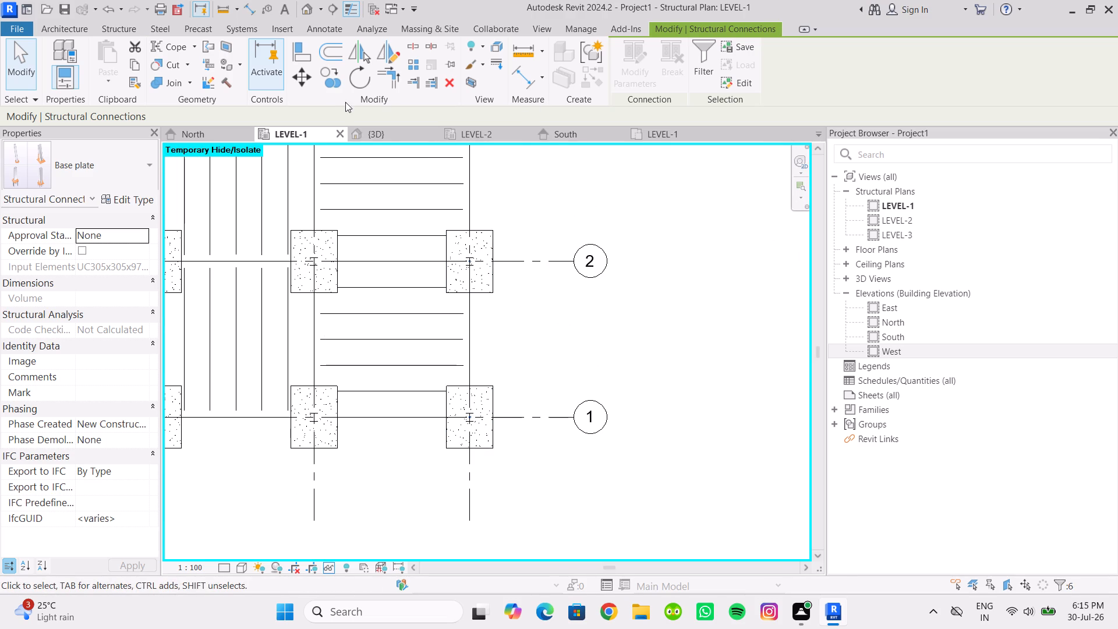
{"action": "left_click", "coordinate": [335, 87]}
{"action": "scroll", "coordinate": [525, 361], "scroll_direction": "down", "scroll_amount": 6}
{"action": "middle_click_drag", "start_coordinate": [522, 357], "coordinate": [522, 358]}
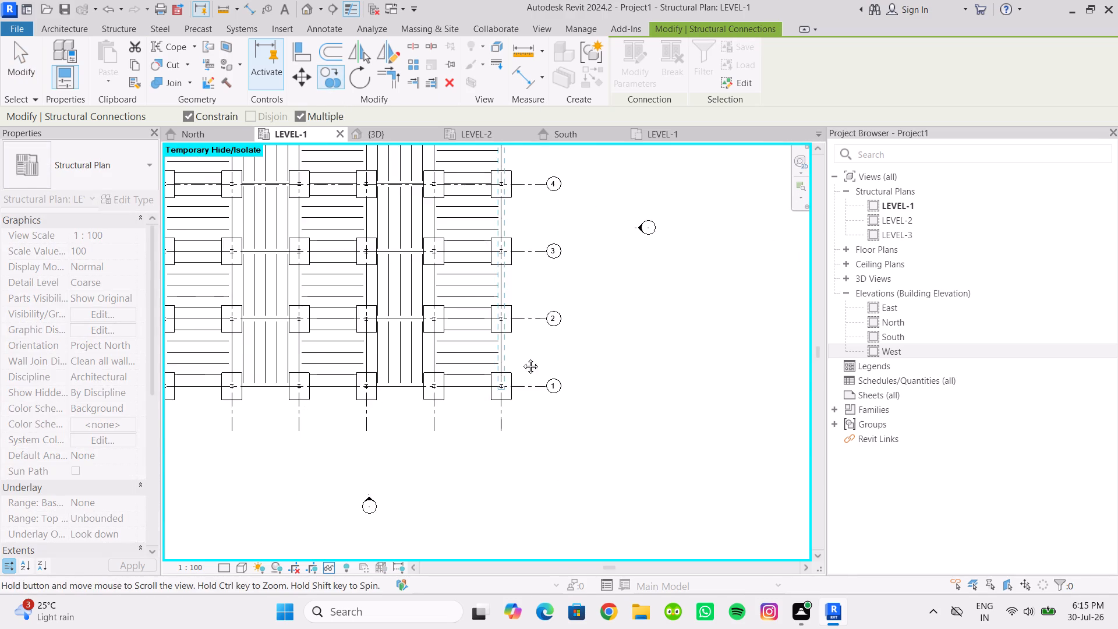
{"action": "middle_click_drag", "start_coordinate": [522, 358], "coordinate": [605, 536]}
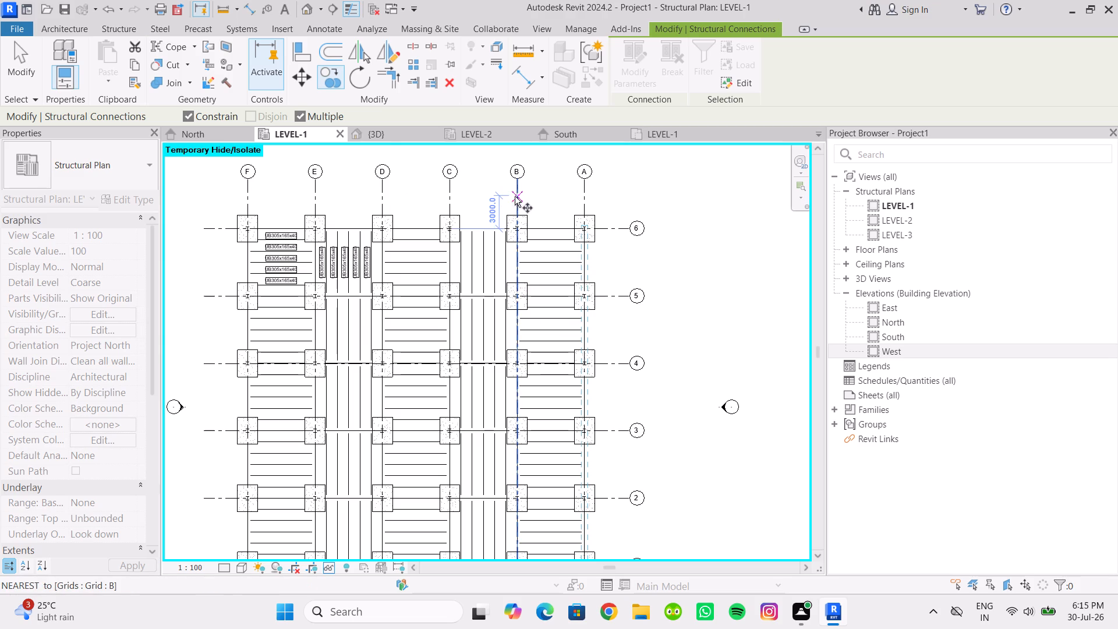
{"action": "left_click", "coordinate": [583, 195]}
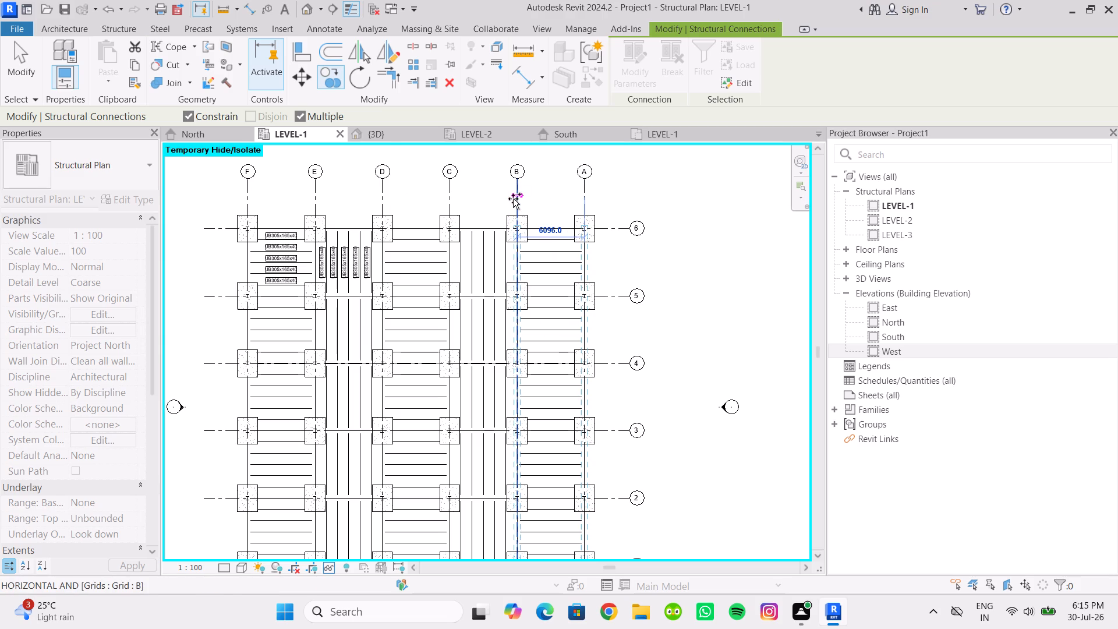
{"action": "left_click", "coordinate": [513, 199]}
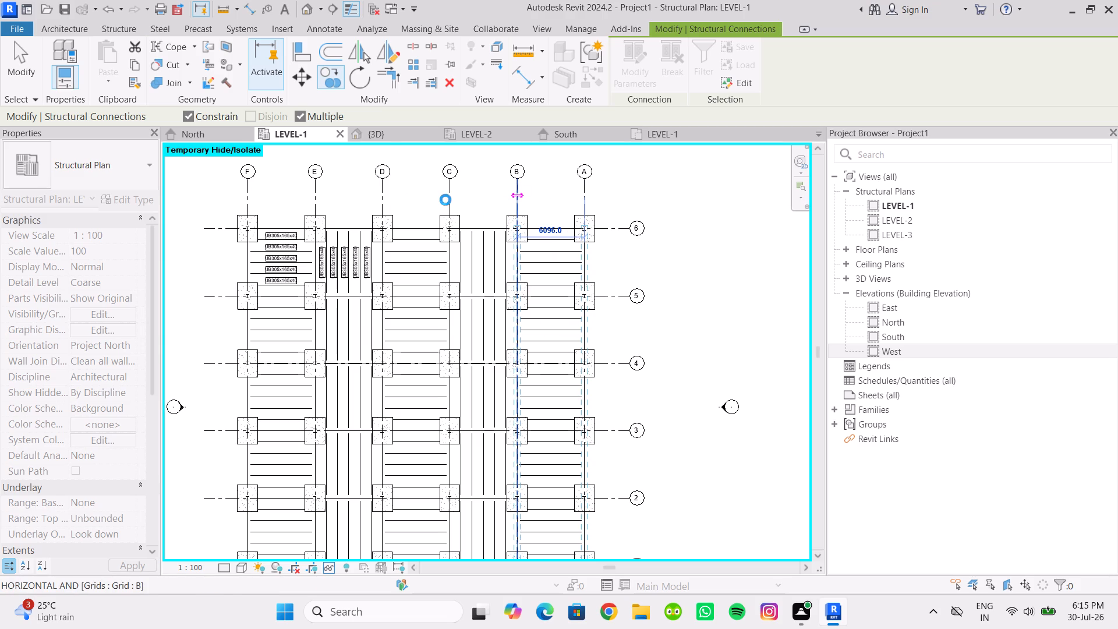
{"action": "left_click", "coordinate": [447, 200]}
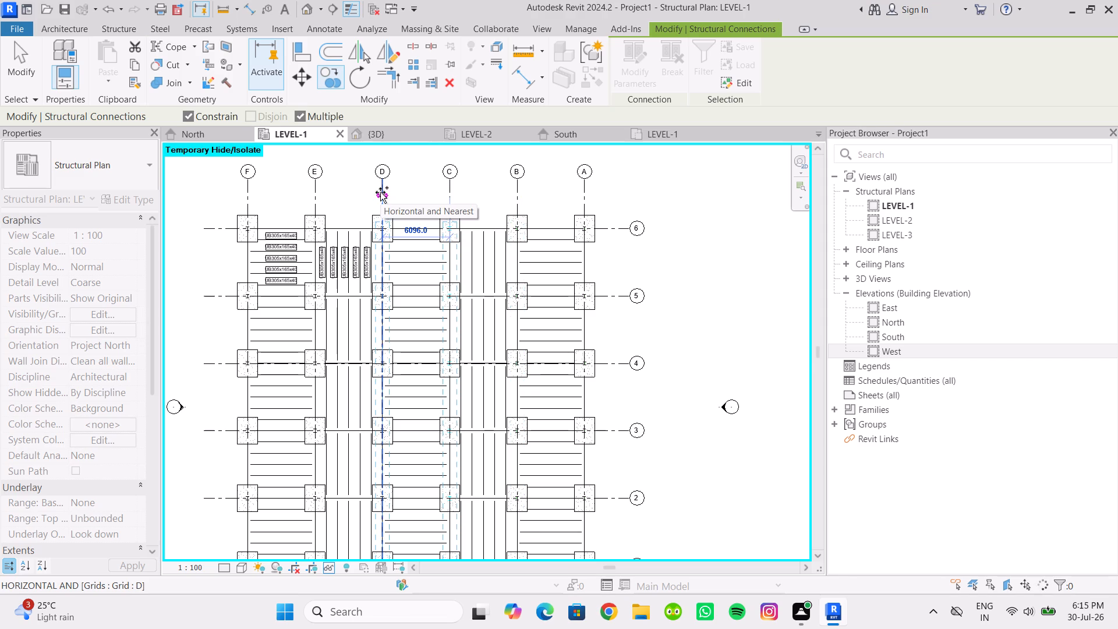
{"action": "left_click", "coordinate": [383, 192]}
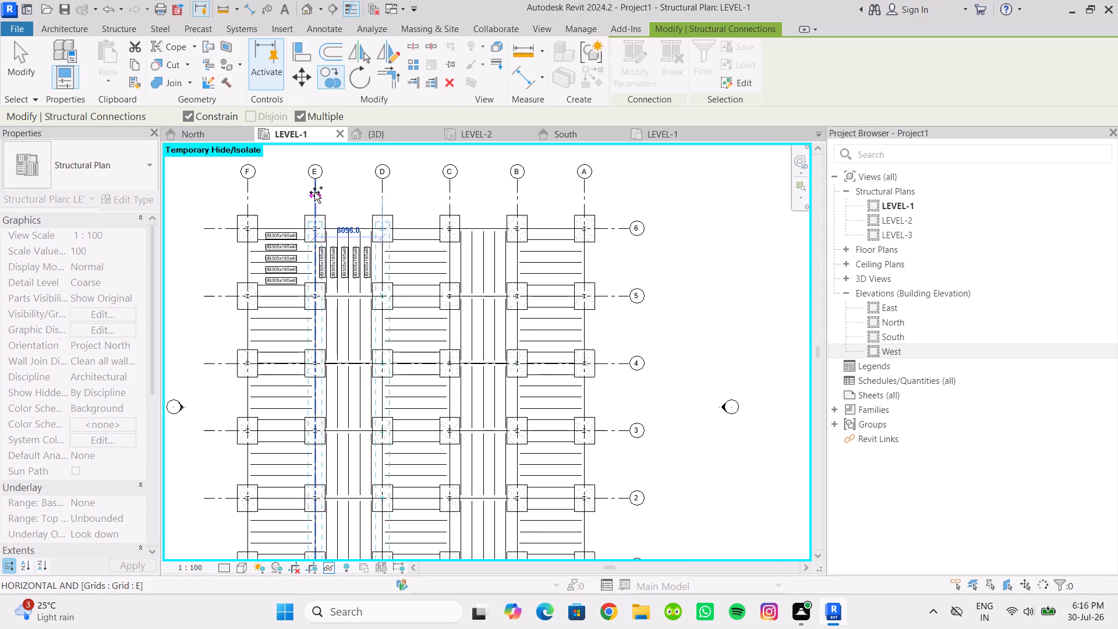
{"action": "left_click", "coordinate": [314, 190]}
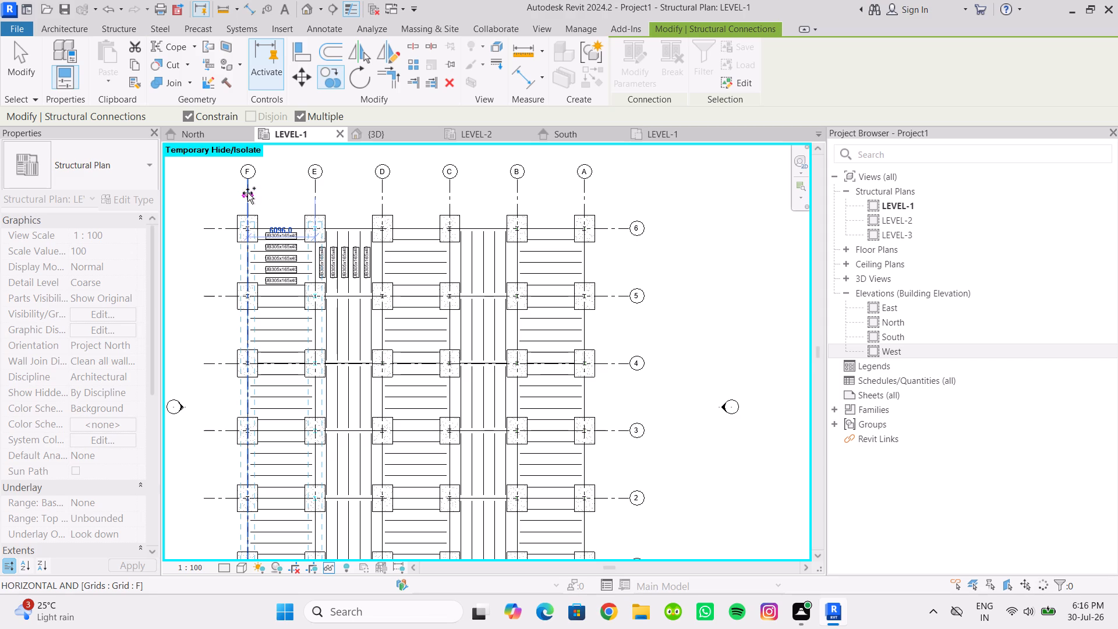
{"action": "left_click", "coordinate": [247, 193]}
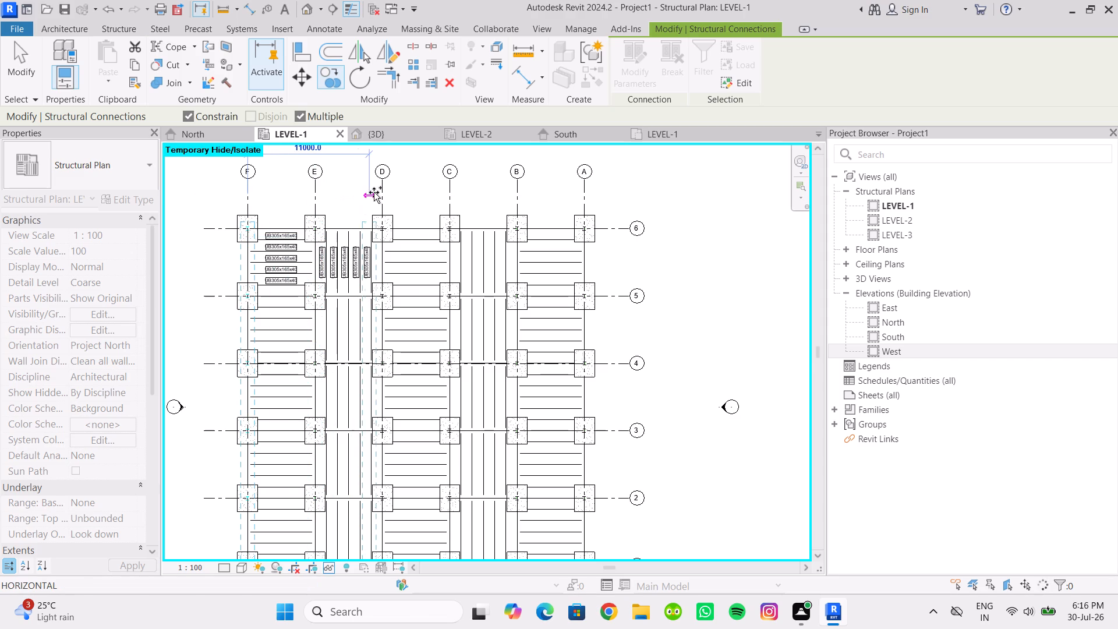
{"action": "key", "text": "Escape"}
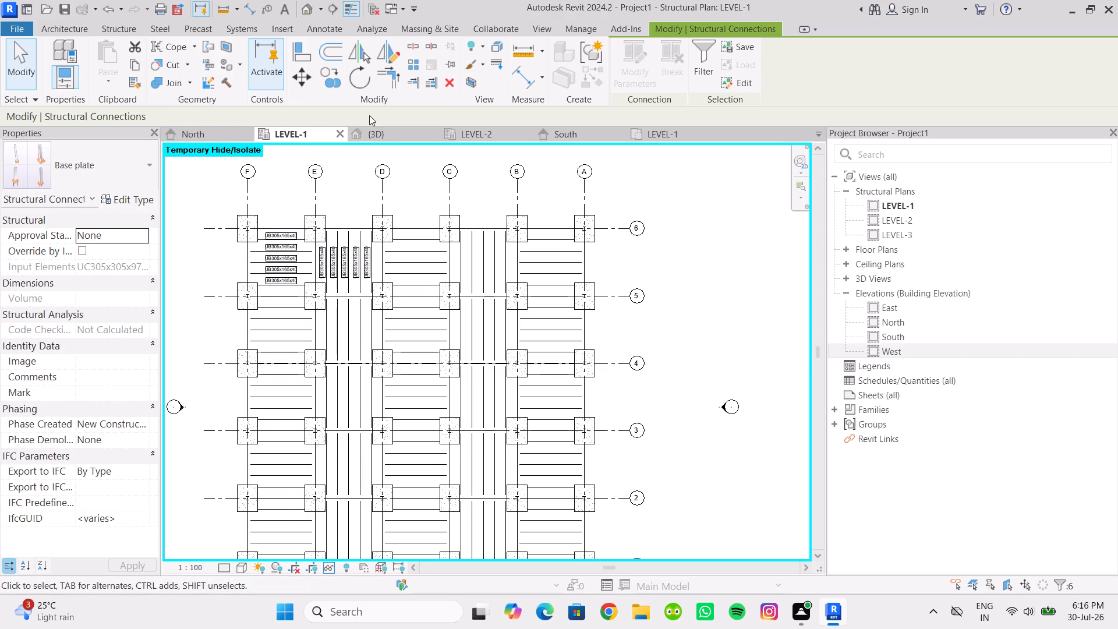
Examine the column bases and footings around the building's outer edges in the 3D view to check the copied base plates.
{"action": "left_click", "coordinate": [390, 131]}
{"action": "scroll", "coordinate": [462, 409], "scroll_direction": "down", "scroll_amount": 1}
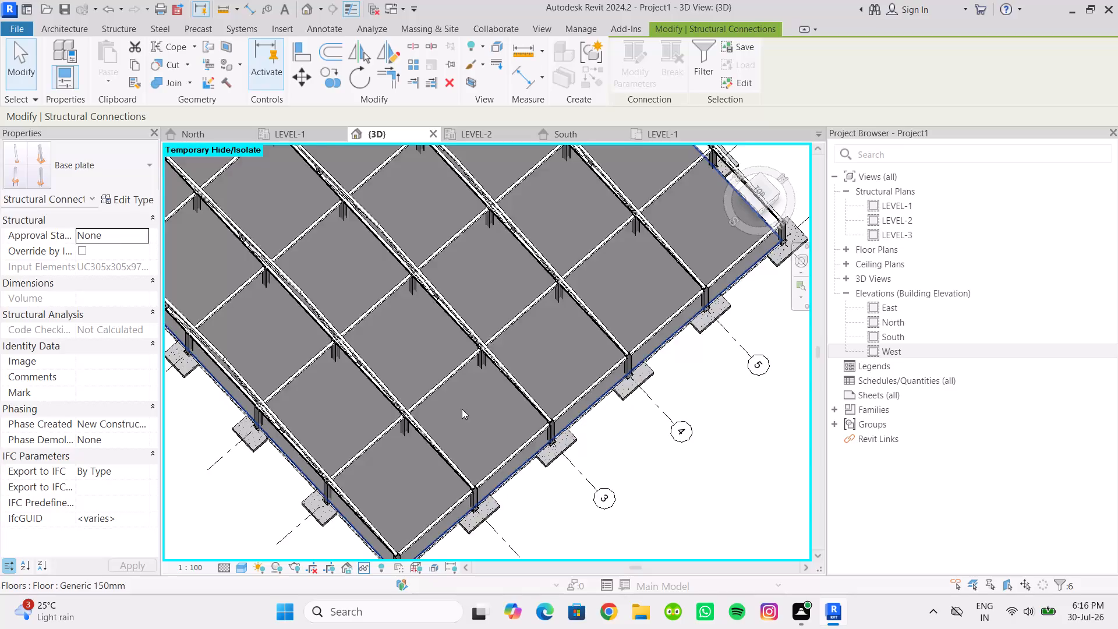
{"action": "scroll", "coordinate": [462, 409], "scroll_direction": "down", "scroll_amount": 1}
{"action": "scroll", "coordinate": [299, 494], "scroll_direction": "down", "scroll_amount": 1}
{"action": "middle_click_drag", "start_coordinate": [299, 494], "coordinate": [354, 379], "text": "shift"}
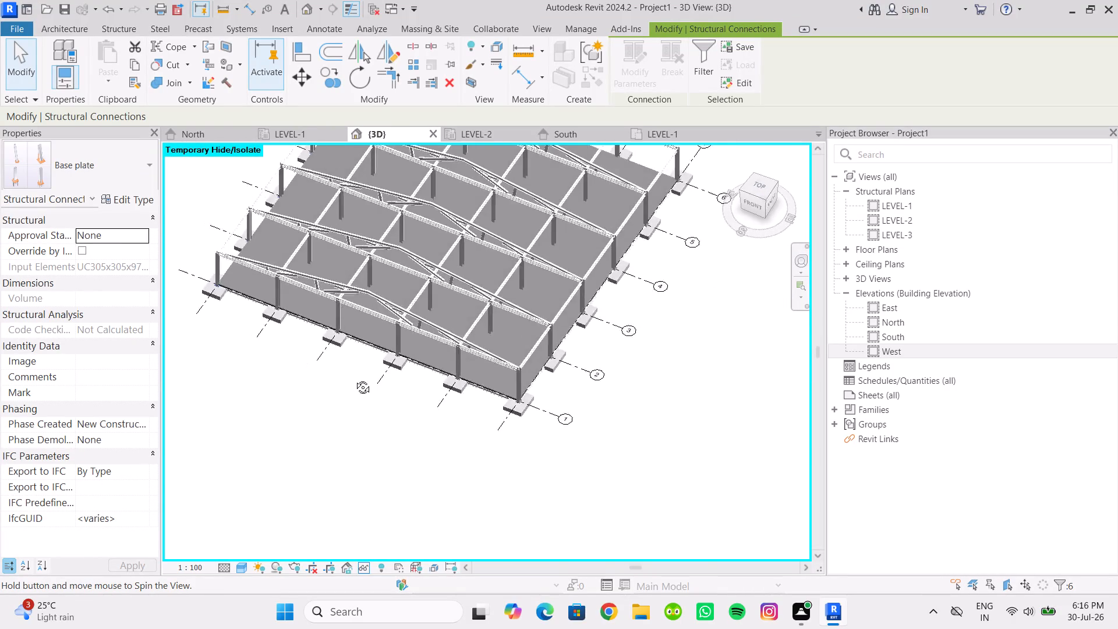
{"action": "middle_click_drag", "start_coordinate": [354, 379], "coordinate": [373, 264], "text": "shift"}
{"action": "middle_click_drag", "start_coordinate": [381, 274], "coordinate": [443, 529]}
{"action": "scroll", "coordinate": [419, 495], "scroll_direction": "up", "scroll_amount": 5}
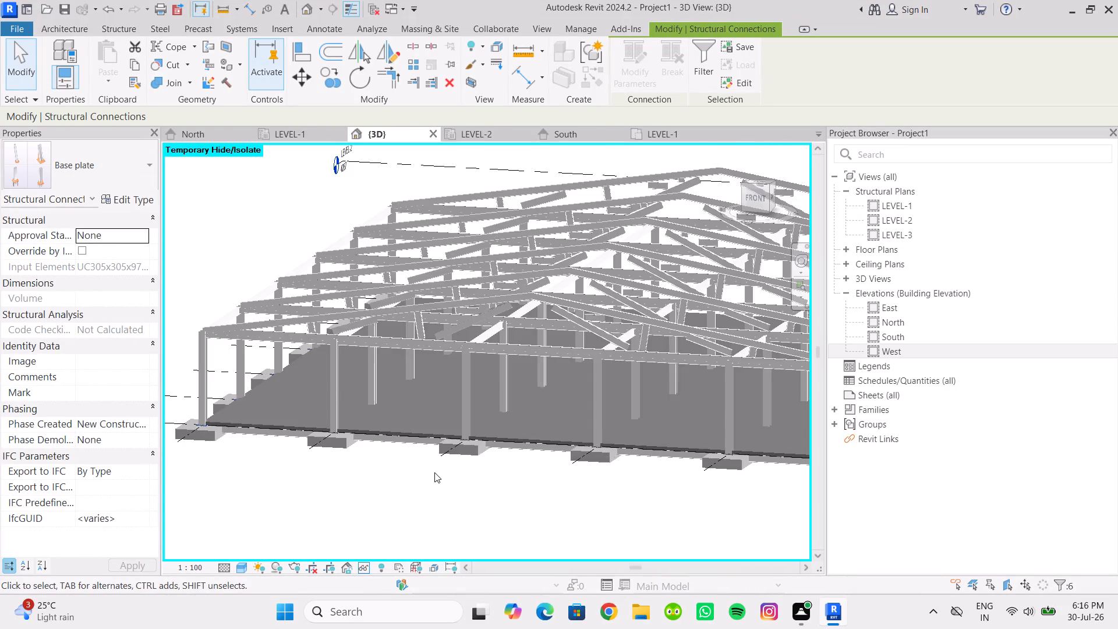
{"action": "scroll", "coordinate": [435, 472], "scroll_direction": "up", "scroll_amount": 6}
{"action": "scroll", "coordinate": [469, 443], "scroll_direction": "down", "scroll_amount": 3}
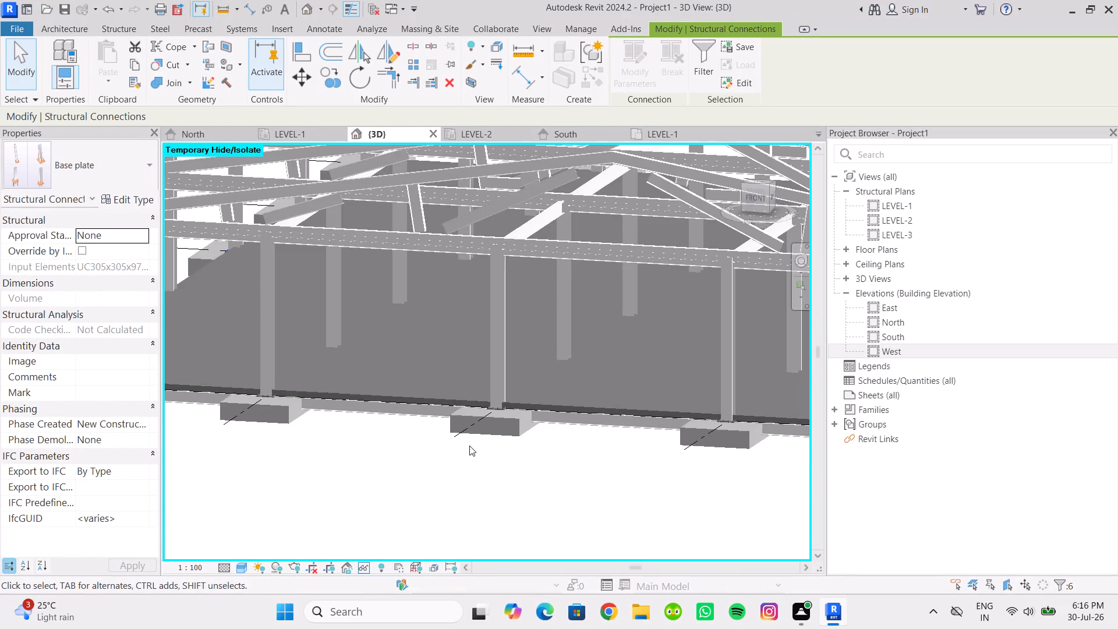
{"action": "scroll", "coordinate": [461, 459], "scroll_direction": "down", "scroll_amount": 7}
{"action": "middle_click_drag", "start_coordinate": [513, 468], "coordinate": [426, 538], "text": "shift"}
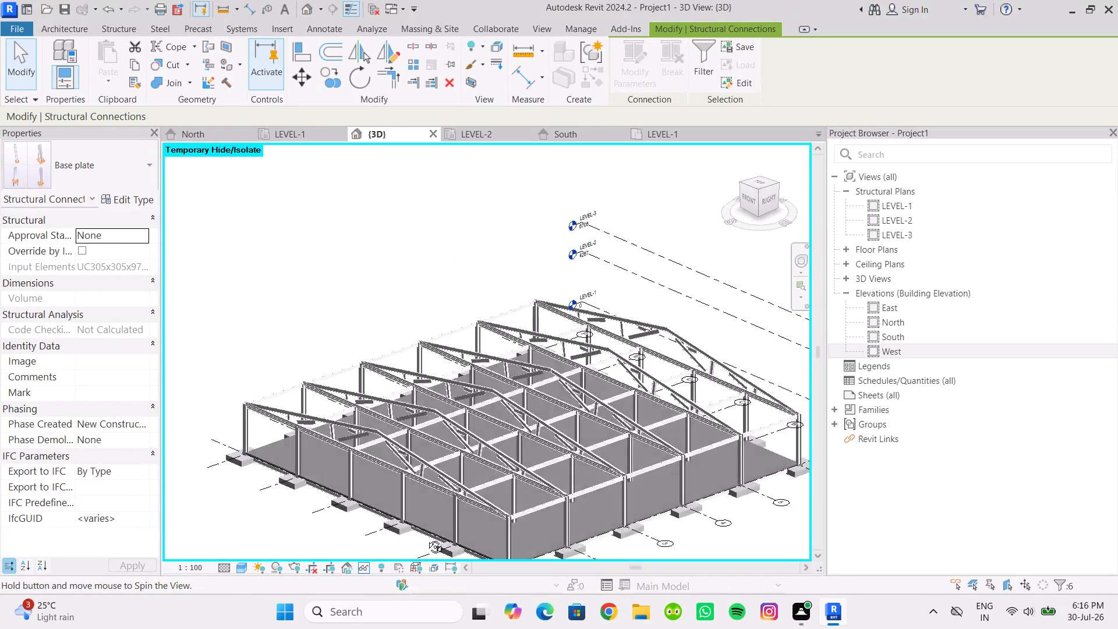
{"action": "middle_click_drag", "start_coordinate": [426, 538], "coordinate": [426, 539], "text": "shift"}
{"action": "middle_click_drag", "start_coordinate": [447, 473], "coordinate": [399, 358]}
{"action": "scroll", "coordinate": [445, 534], "scroll_direction": "up", "scroll_amount": 1}
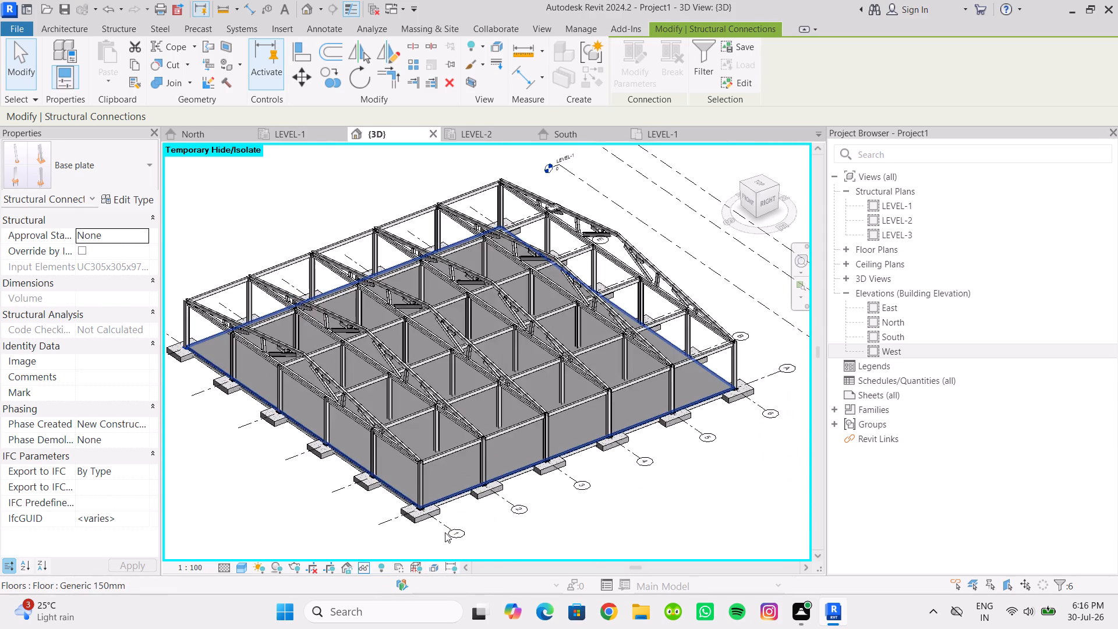
{"action": "scroll", "coordinate": [445, 532], "scroll_direction": "up", "scroll_amount": 2}
{"action": "scroll", "coordinate": [254, 483], "scroll_direction": "up", "scroll_amount": 3}
{"action": "middle_click_drag", "start_coordinate": [273, 499], "coordinate": [232, 453]}
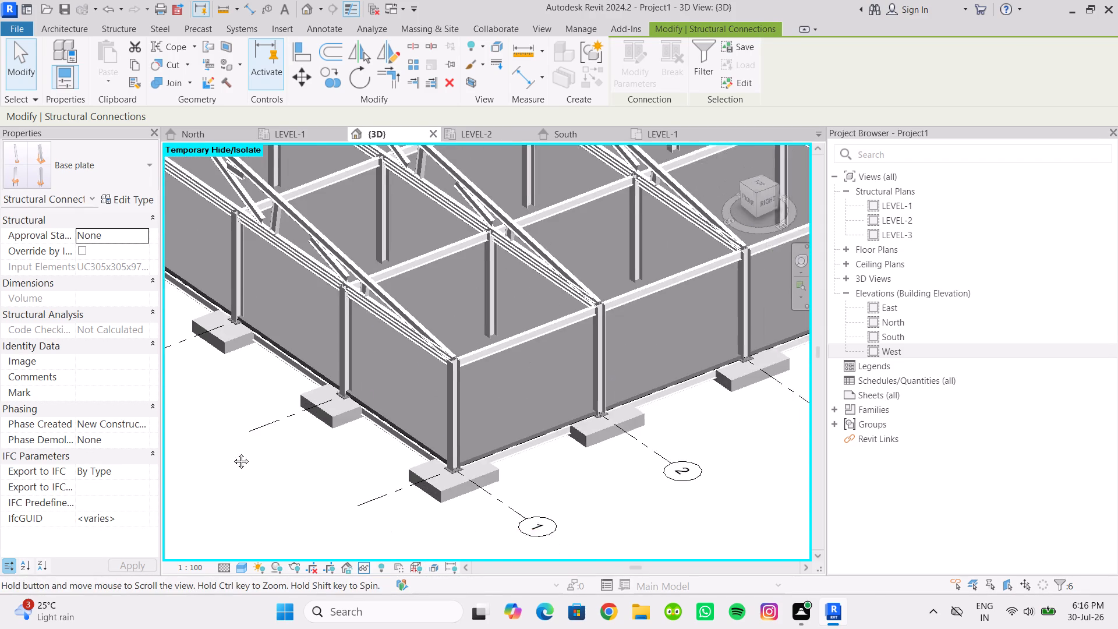
{"action": "middle_click_drag", "start_coordinate": [232, 453], "coordinate": [231, 451]}
{"action": "scroll", "coordinate": [293, 447], "scroll_direction": "down", "scroll_amount": 2}
{"action": "middle_click_drag", "start_coordinate": [293, 447], "coordinate": [272, 483], "text": "shift"}
{"action": "middle_click_drag", "start_coordinate": [272, 479], "coordinate": [289, 434]}
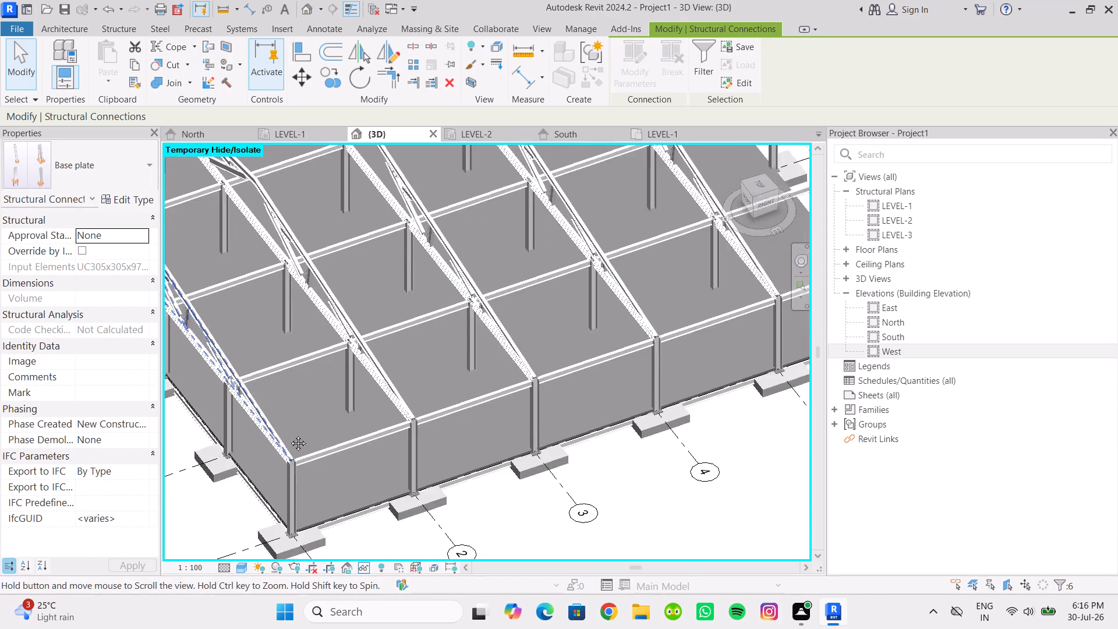
Examine the corner column at grid 1, from its footing up to its junction with the edge beam, in the 3D view.
{"action": "middle_click_drag", "start_coordinate": [289, 434], "coordinate": [314, 399]}
{"action": "scroll", "coordinate": [250, 492], "scroll_direction": "up", "scroll_amount": 4}
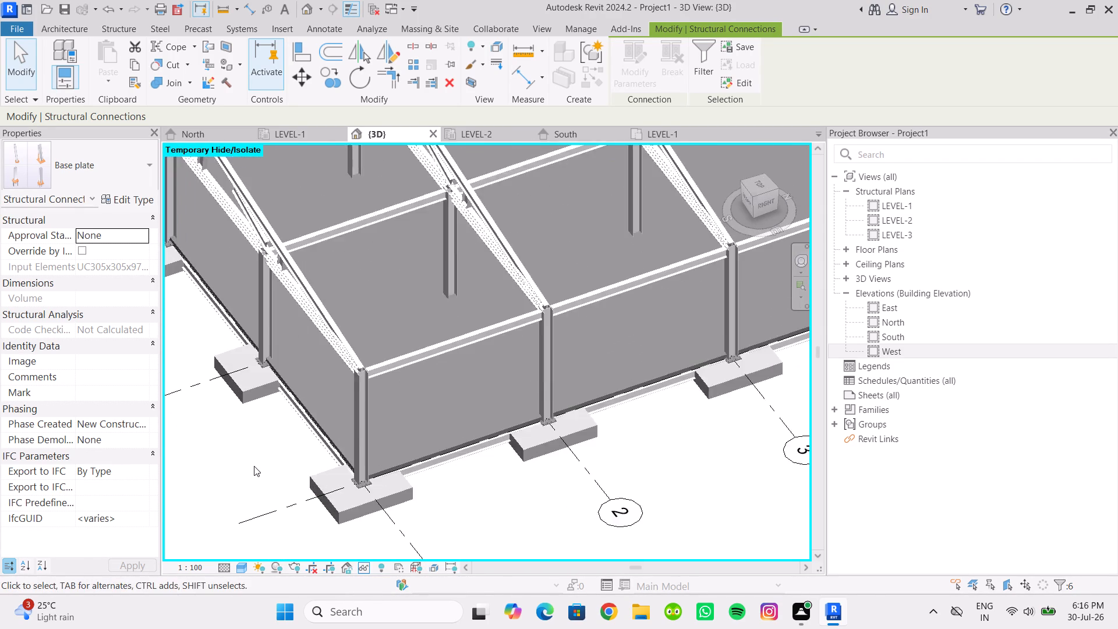
{"action": "middle_click_drag", "start_coordinate": [254, 466], "coordinate": [249, 474]}
{"action": "middle_click_drag", "start_coordinate": [249, 474], "coordinate": [242, 492], "text": "shift"}
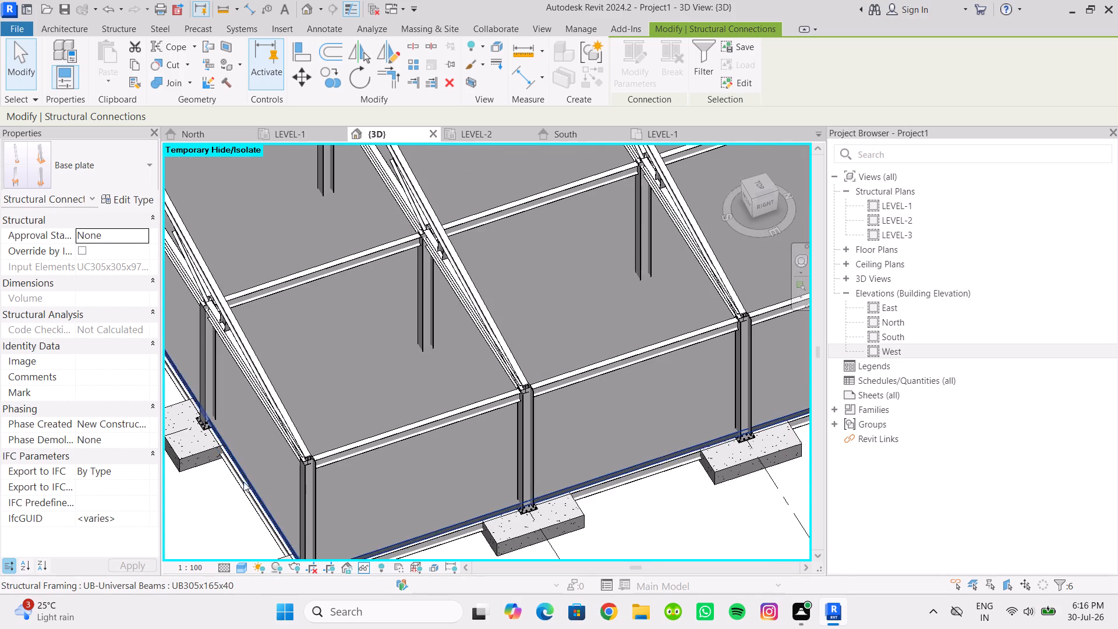
{"action": "scroll", "coordinate": [300, 308], "scroll_direction": "down", "scroll_amount": 2}
{"action": "middle_click_drag", "start_coordinate": [301, 308], "coordinate": [306, 261]}
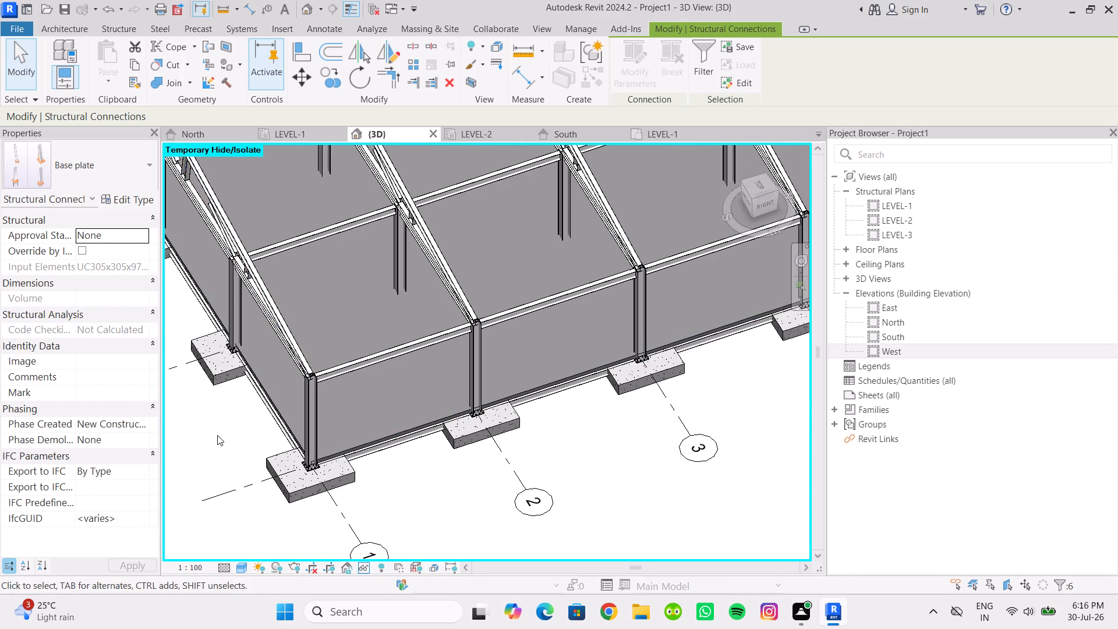
{"action": "scroll", "coordinate": [217, 435], "scroll_direction": "down", "scroll_amount": 1}
{"action": "middle_click_drag", "start_coordinate": [217, 435], "coordinate": [207, 425]}
{"action": "scroll", "coordinate": [225, 412], "scroll_direction": "up", "scroll_amount": 5}
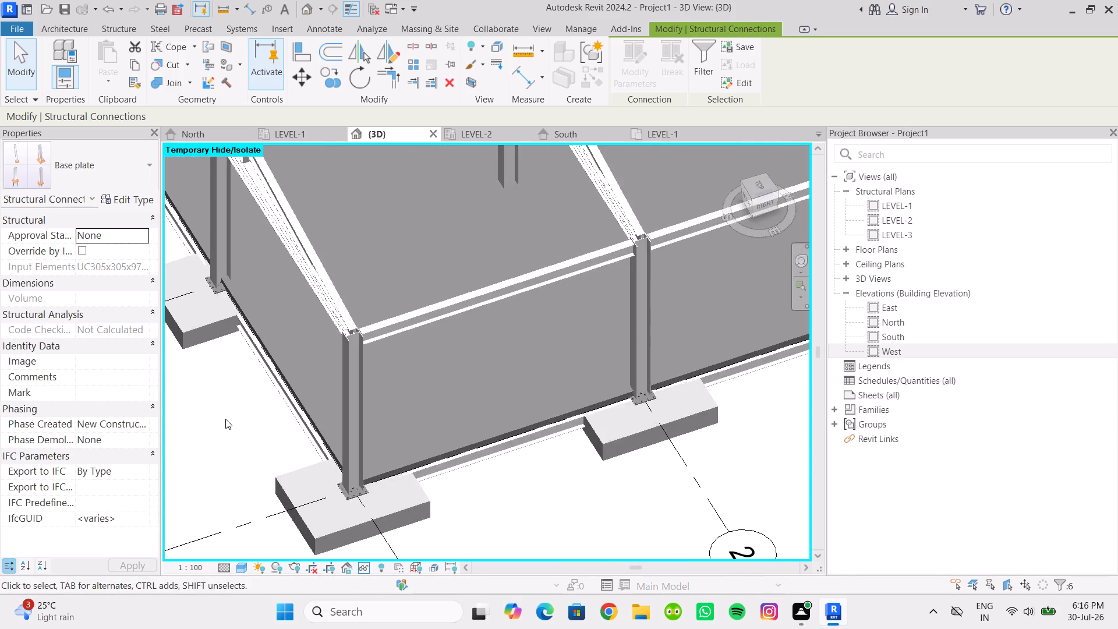
{"action": "middle_click_drag", "start_coordinate": [225, 419], "coordinate": [222, 441], "text": "shift"}
{"action": "middle_click_drag", "start_coordinate": [335, 405], "coordinate": [334, 339]}
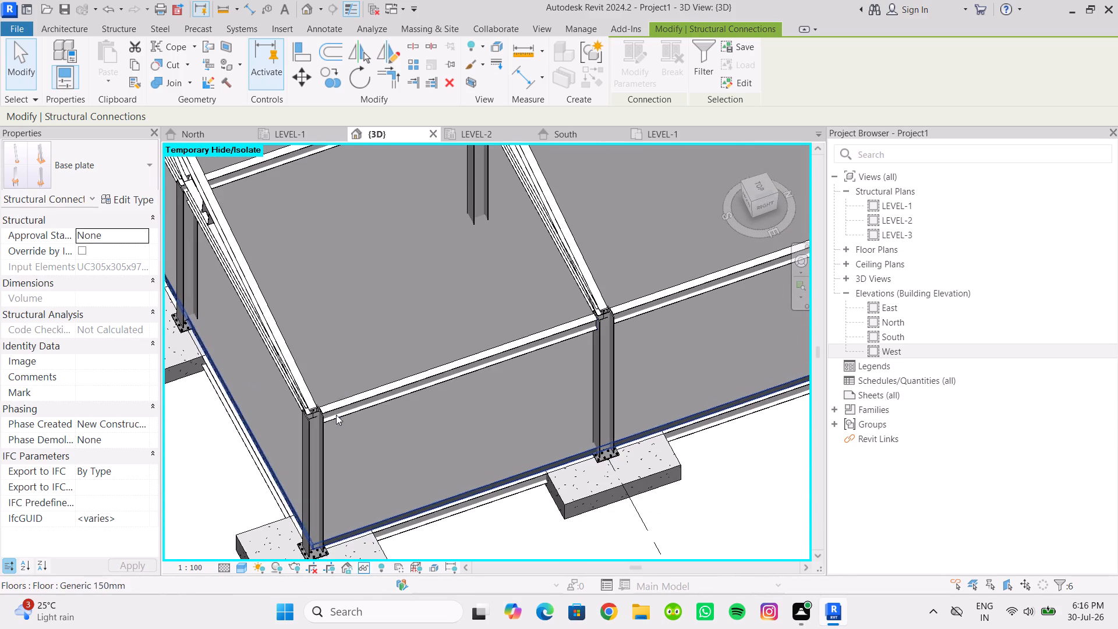
{"action": "scroll", "coordinate": [334, 438], "scroll_direction": "up", "scroll_amount": 7}
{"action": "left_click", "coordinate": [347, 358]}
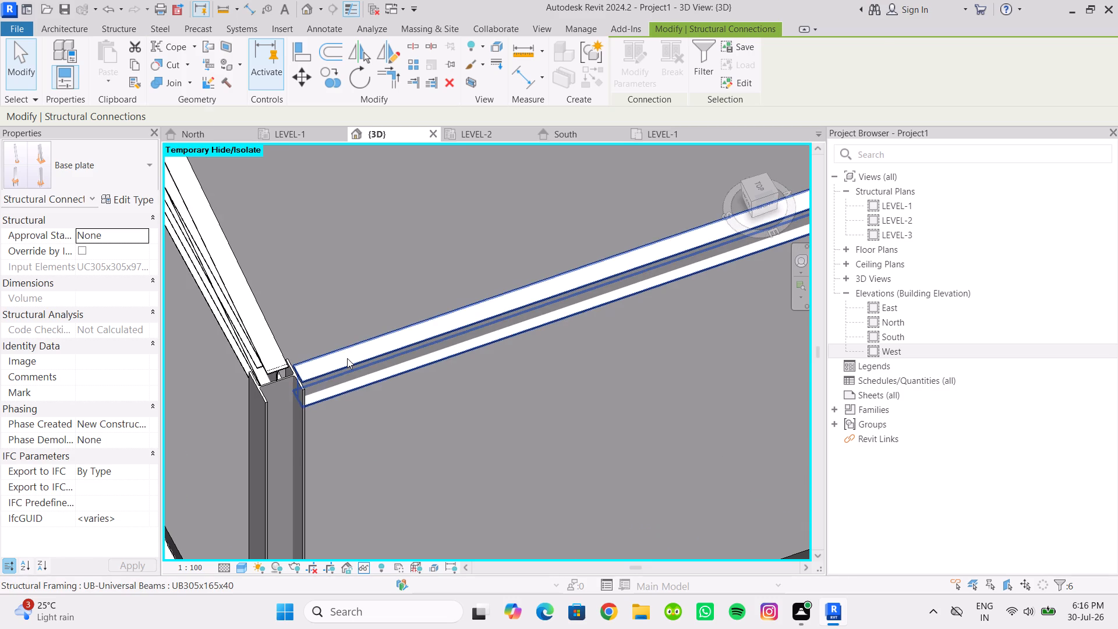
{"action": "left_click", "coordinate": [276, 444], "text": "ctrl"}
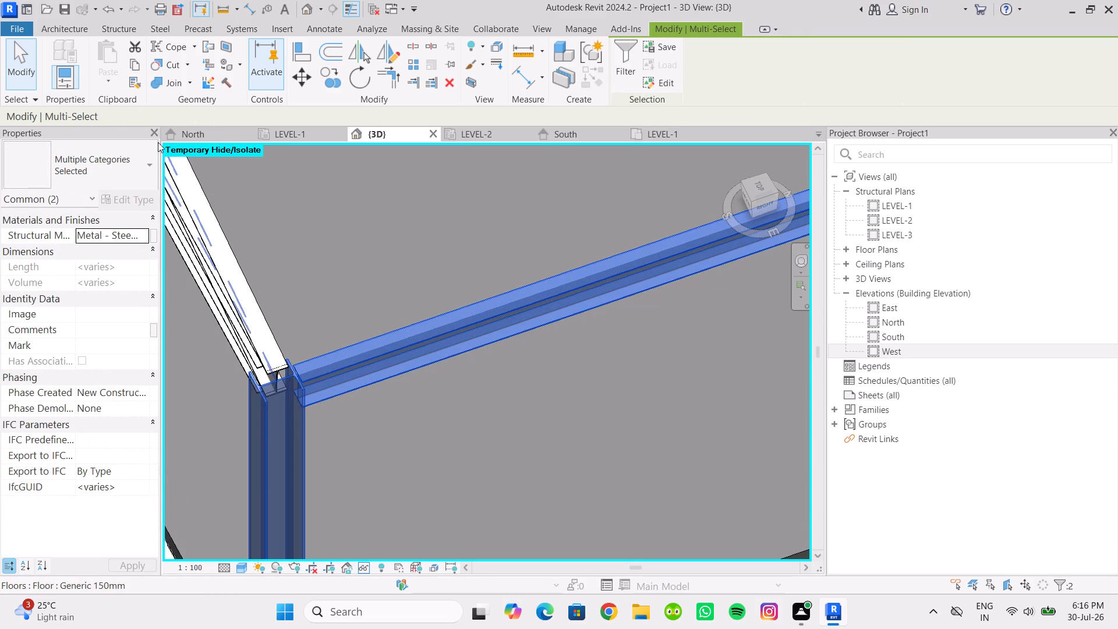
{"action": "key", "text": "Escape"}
Place a generic structural connection between the UB305x165x40 edge beam and the top of the UC305x305x97 corner column at grid 1.
{"action": "left_click", "coordinate": [293, 75]}
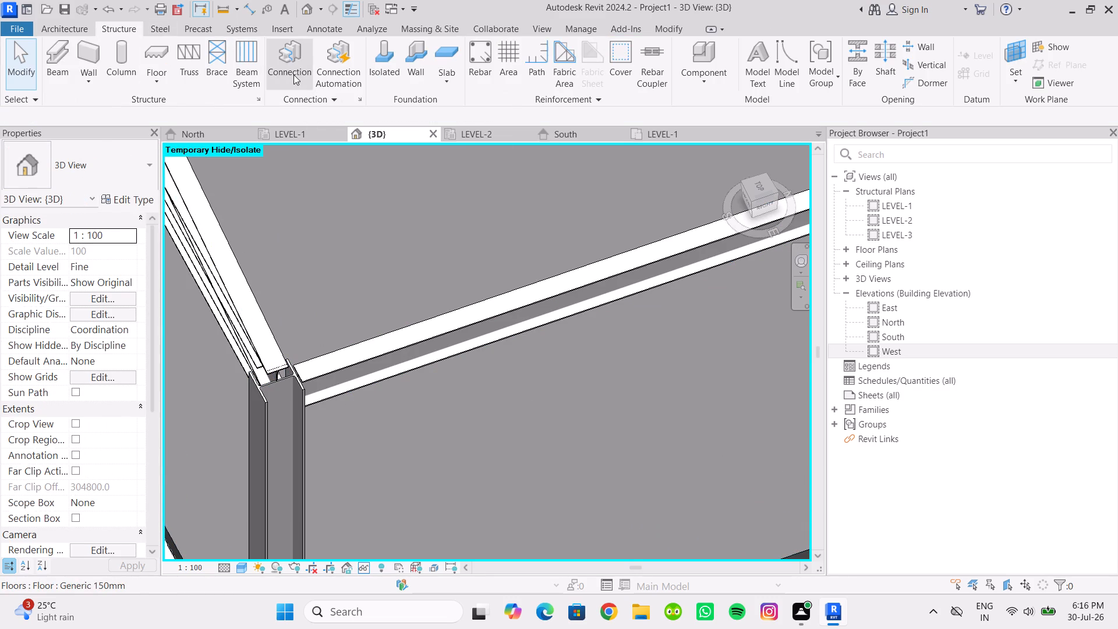
{"action": "left_click", "coordinate": [335, 353]}
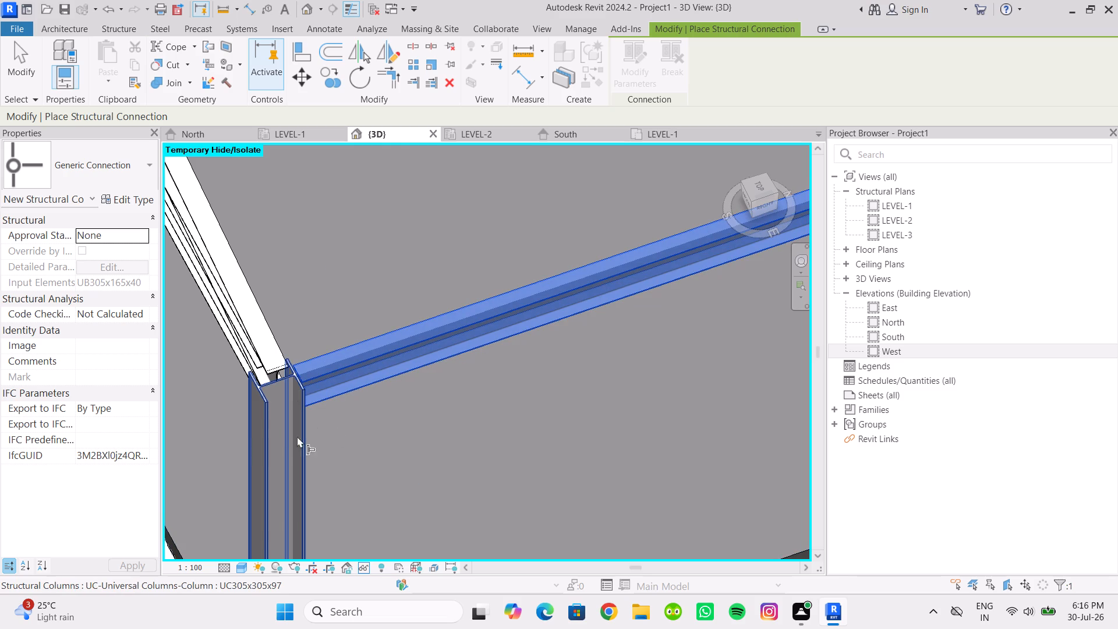
{"action": "left_click", "coordinate": [286, 439], "text": "ctrl"}
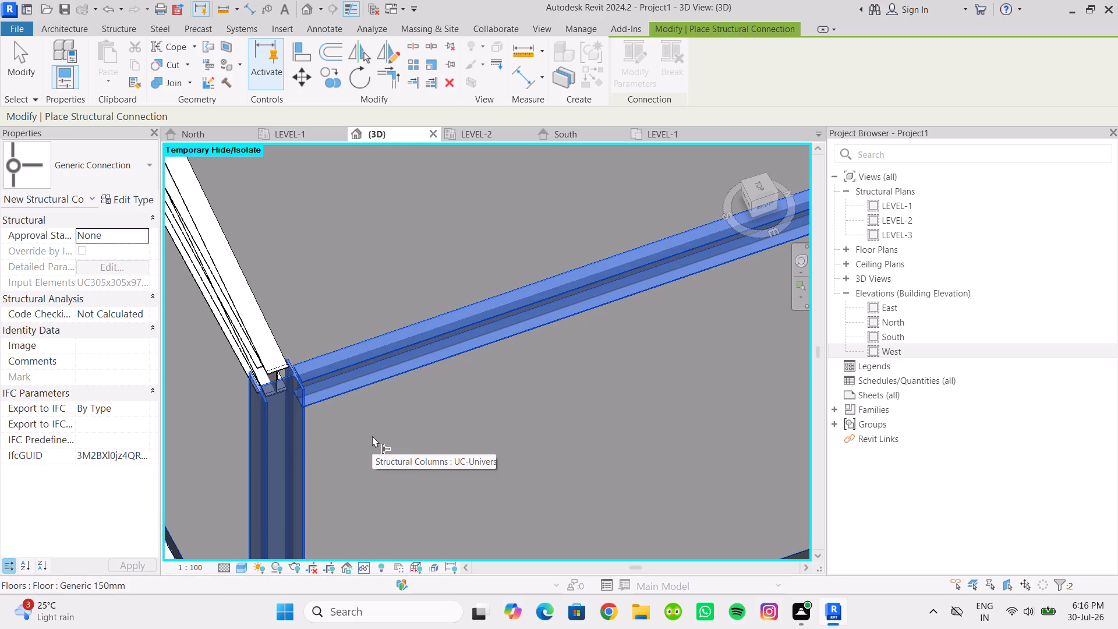
{"action": "key", "text": "Return"}
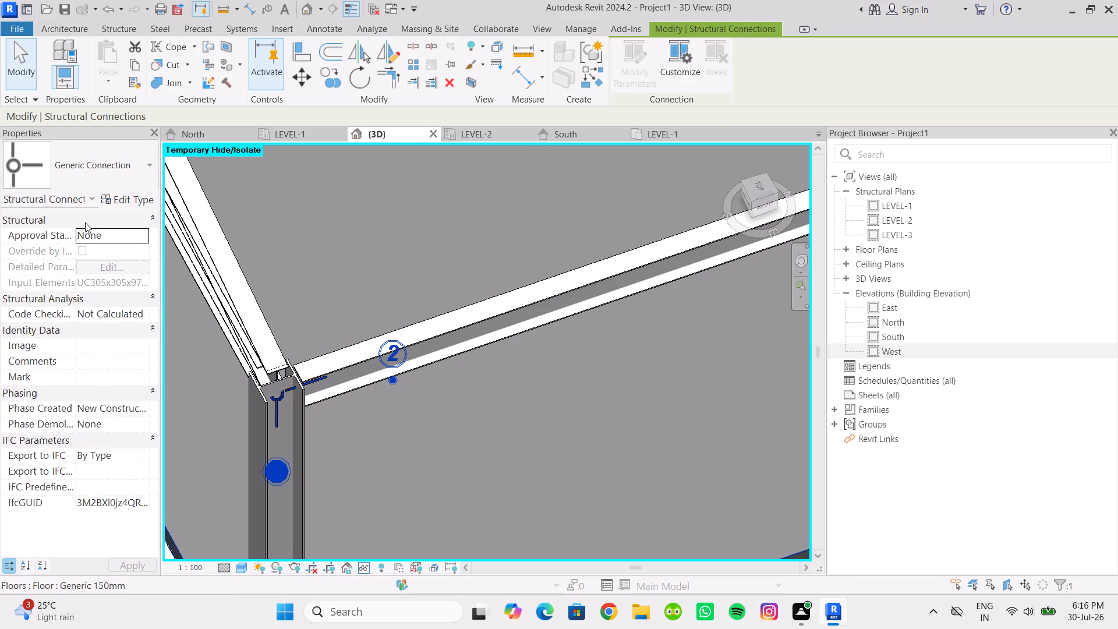
Change the new beam-to-column connection at the grid 1 corner to the type Stiffened seated beam connection.
{"action": "left_click", "coordinate": [108, 174]}
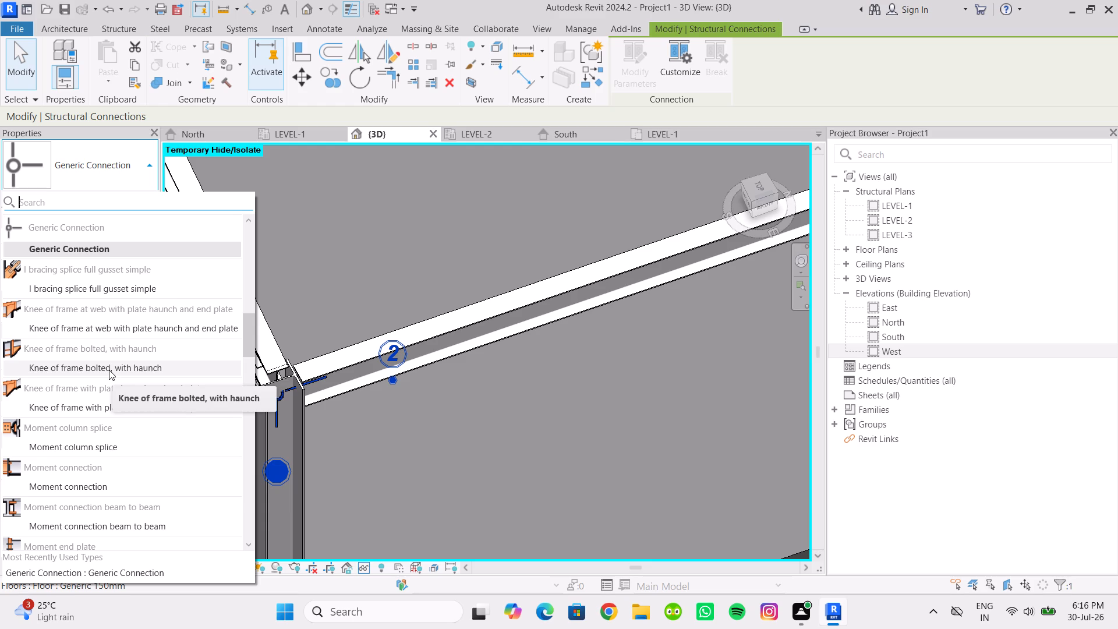
{"action": "scroll", "coordinate": [83, 464], "scroll_direction": "down", "scroll_amount": 1}
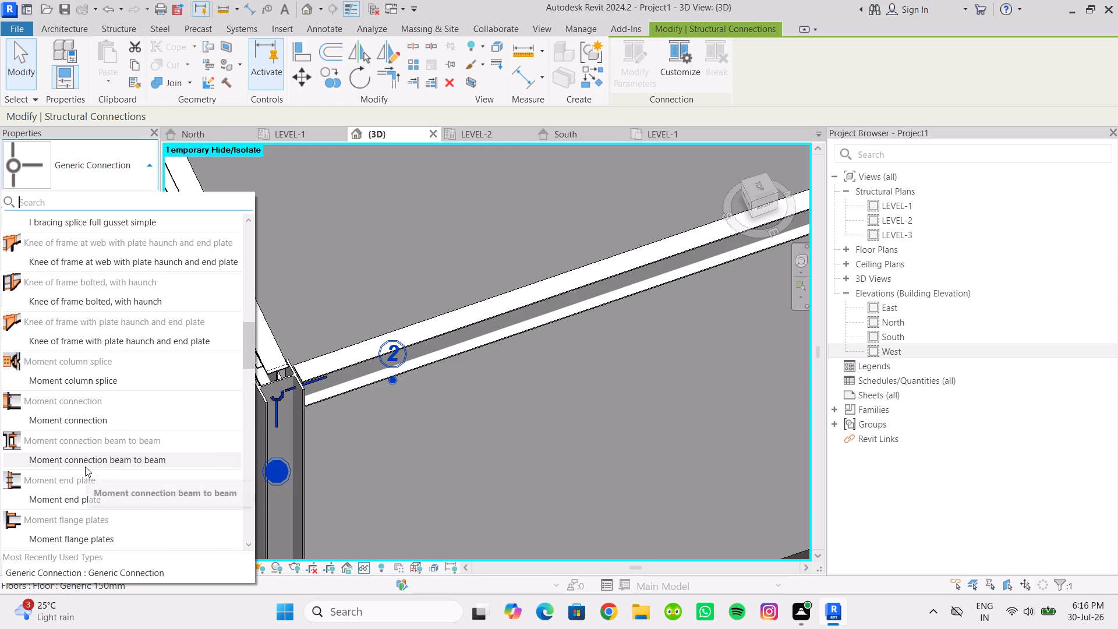
{"action": "scroll", "coordinate": [85, 467], "scroll_direction": "down", "scroll_amount": 5}
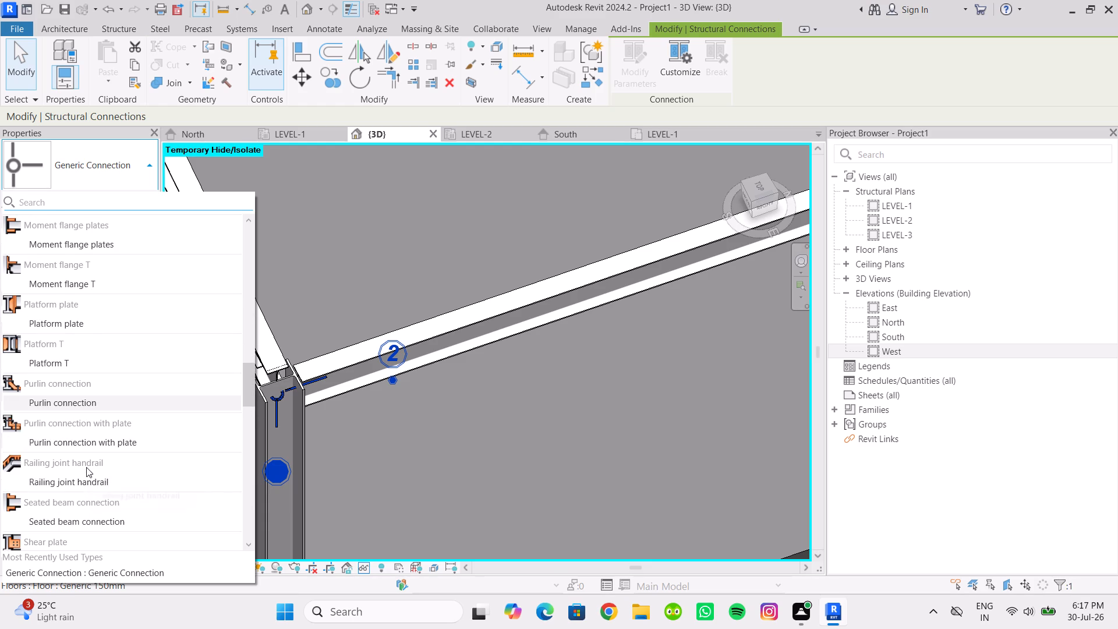
{"action": "scroll", "coordinate": [66, 409], "scroll_direction": "down", "scroll_amount": 1}
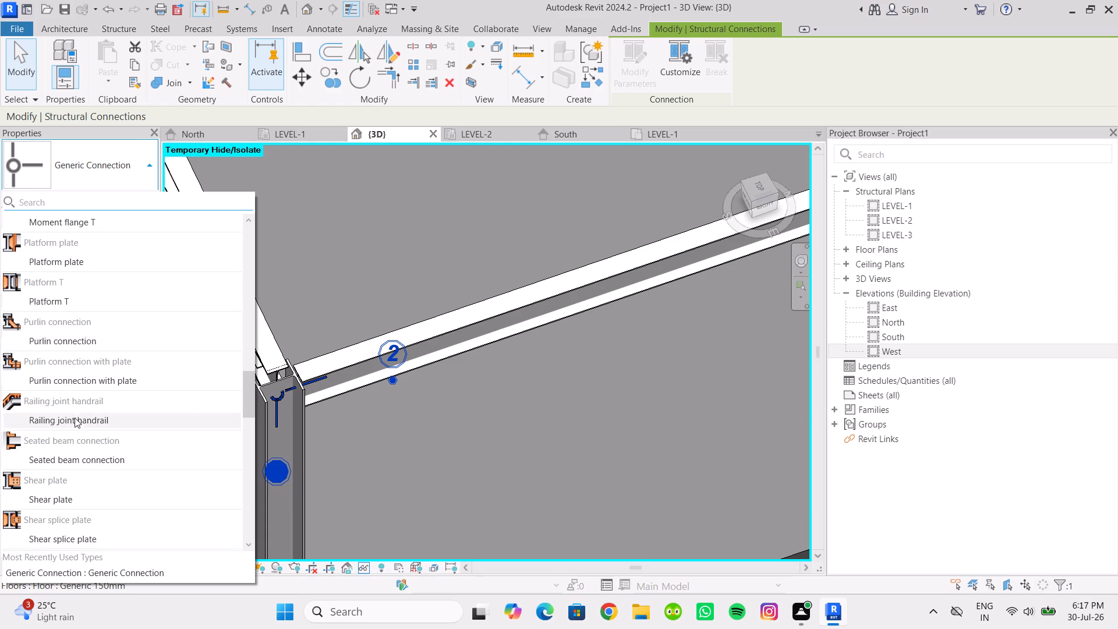
{"action": "scroll", "coordinate": [79, 450], "scroll_direction": "down", "scroll_amount": 1}
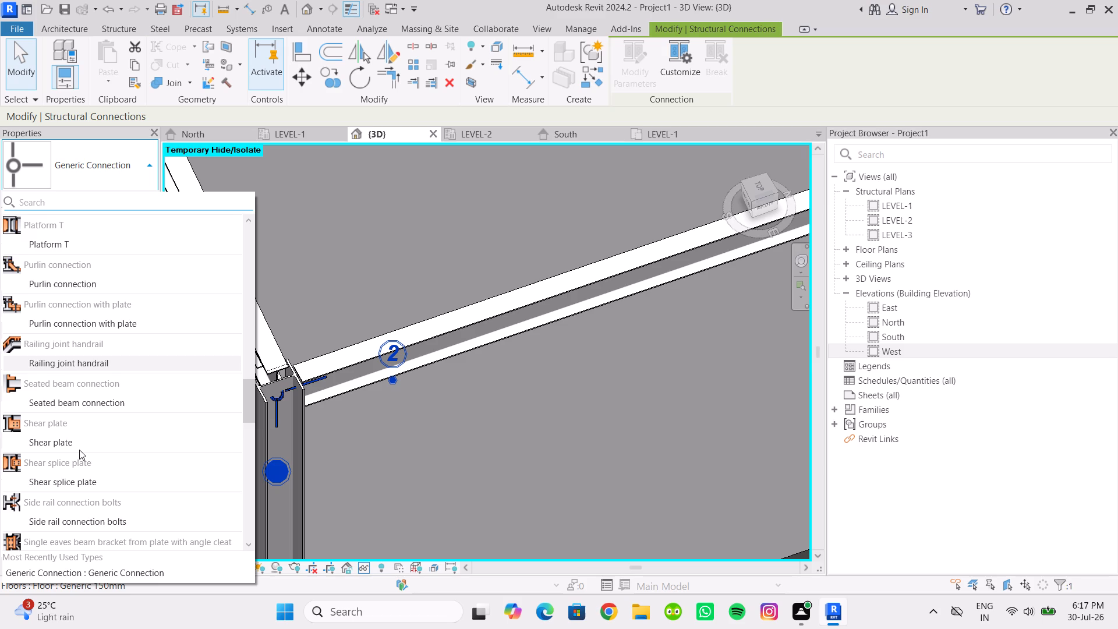
{"action": "scroll", "coordinate": [79, 450], "scroll_direction": "down", "scroll_amount": 2}
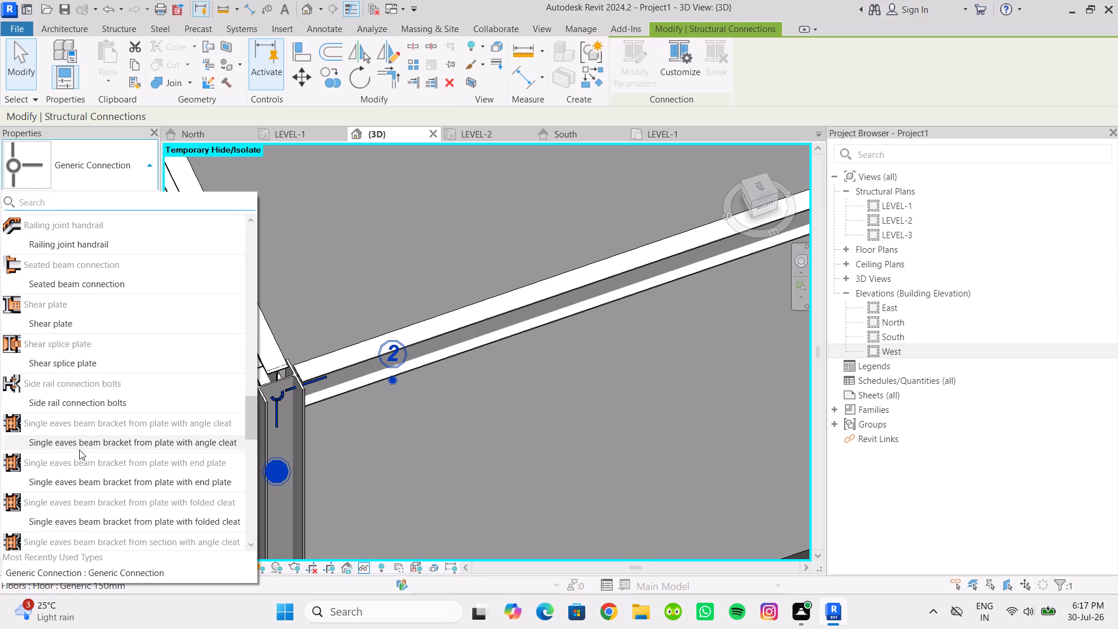
{"action": "scroll", "coordinate": [79, 450], "scroll_direction": "down", "scroll_amount": 6}
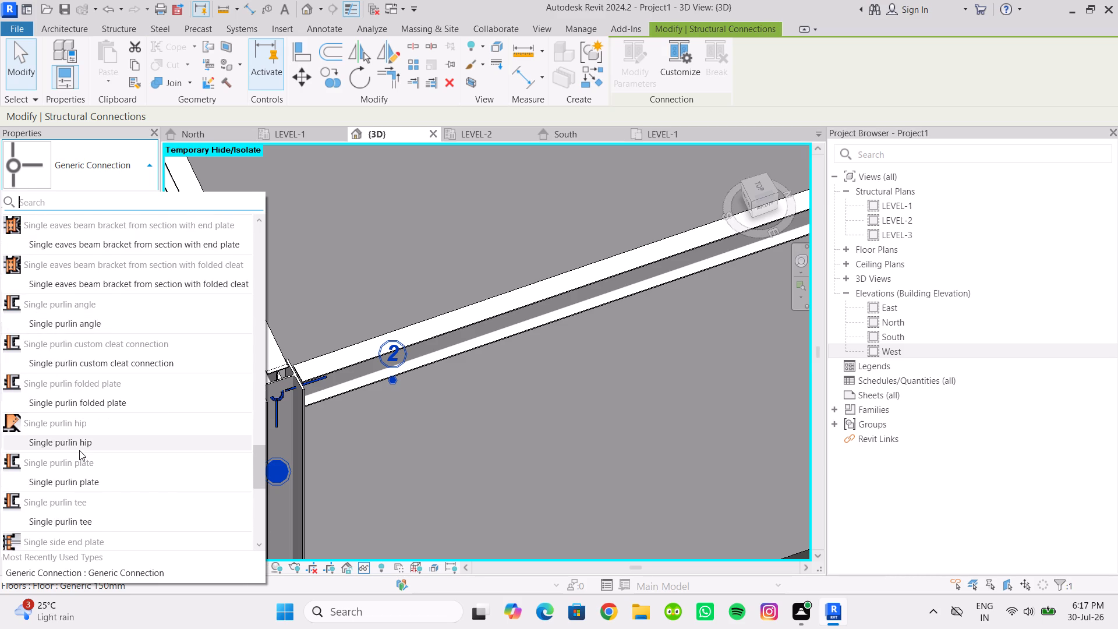
{"action": "scroll", "coordinate": [79, 454], "scroll_direction": "down", "scroll_amount": 7}
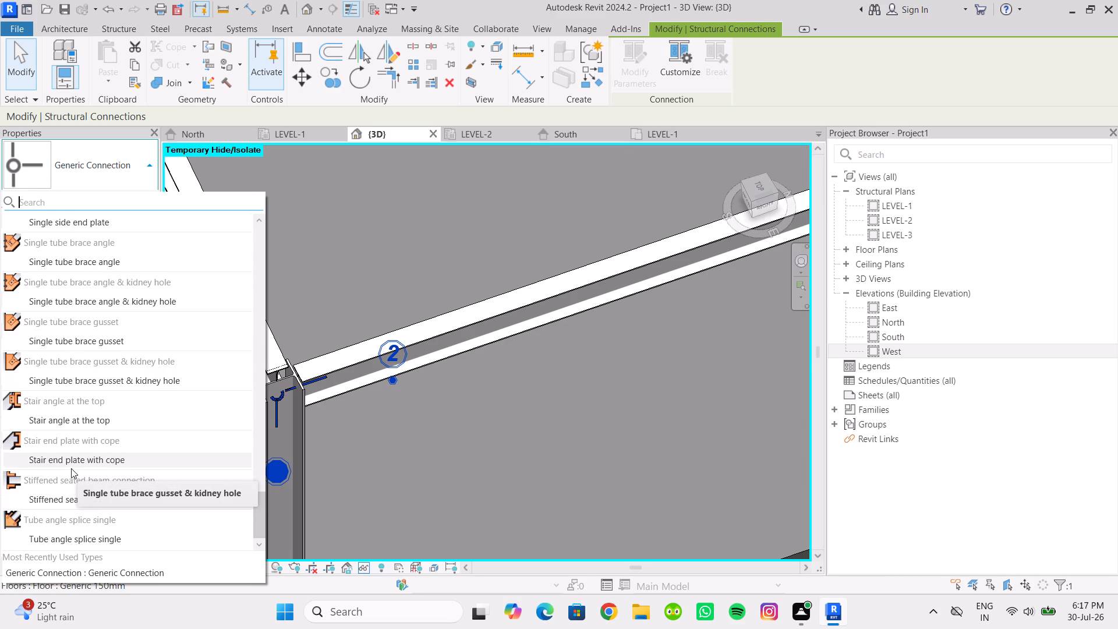
{"action": "scroll", "coordinate": [70, 471], "scroll_direction": "down", "scroll_amount": 5}
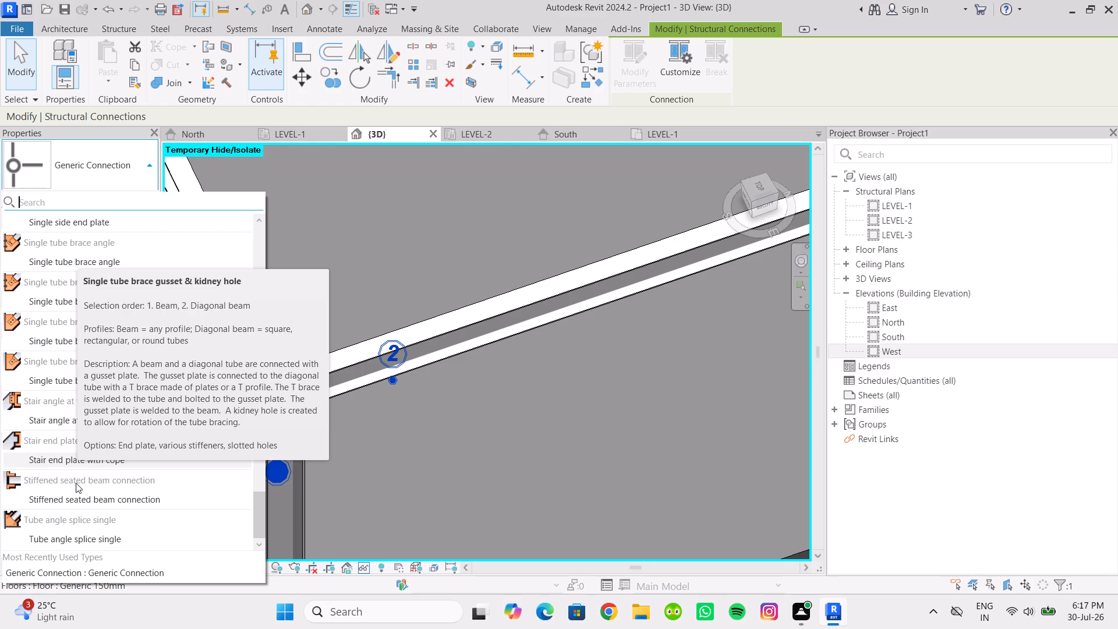
{"action": "left_click", "coordinate": [78, 492]}
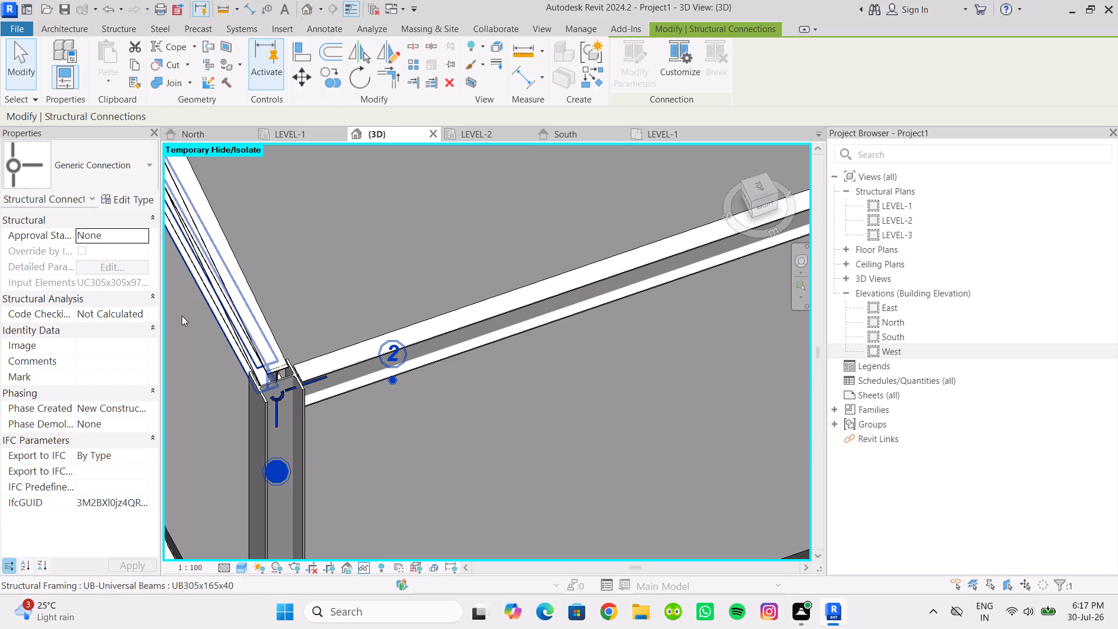
{"action": "left_click", "coordinate": [146, 165]}
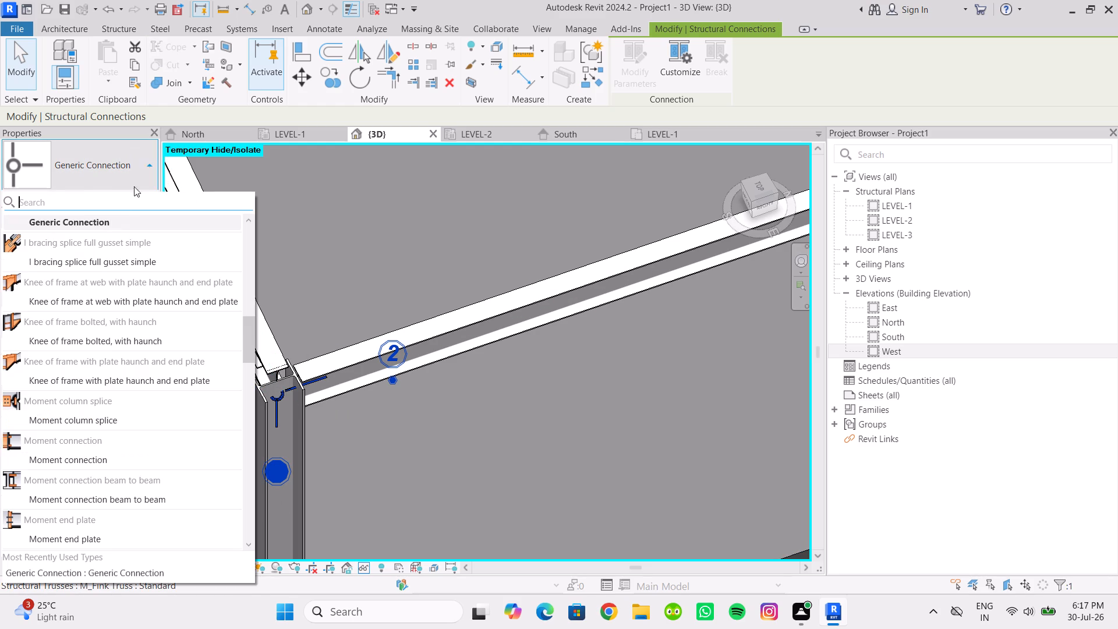
{"action": "scroll", "coordinate": [77, 460], "scroll_direction": "down", "scroll_amount": 20}
{"action": "scroll", "coordinate": [77, 460], "scroll_direction": "down", "scroll_amount": 18}
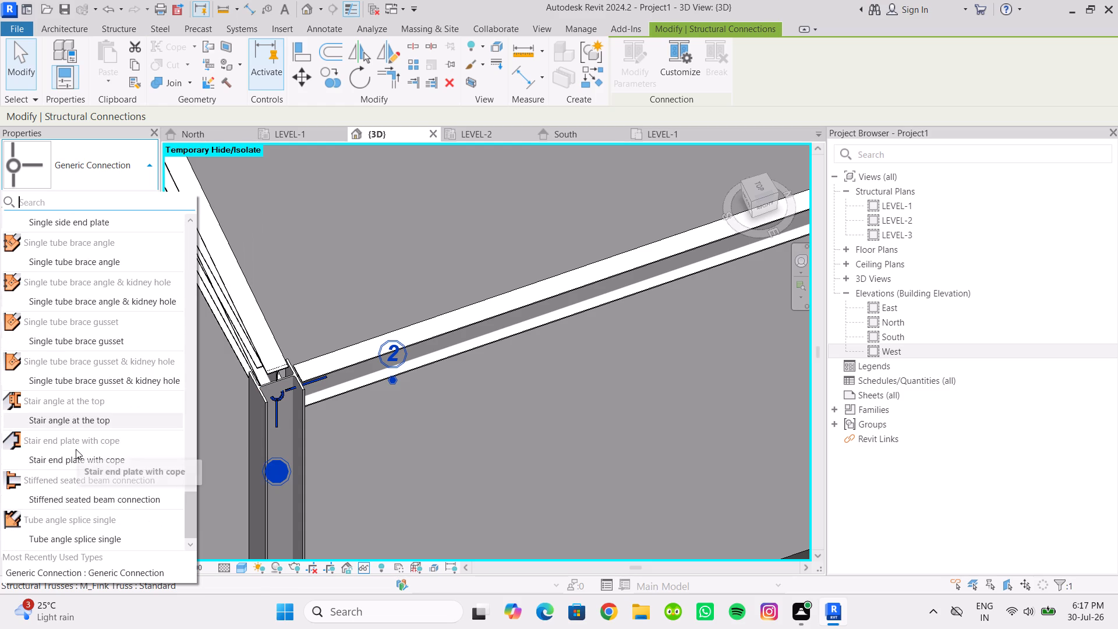
{"action": "left_click", "coordinate": [92, 498]}
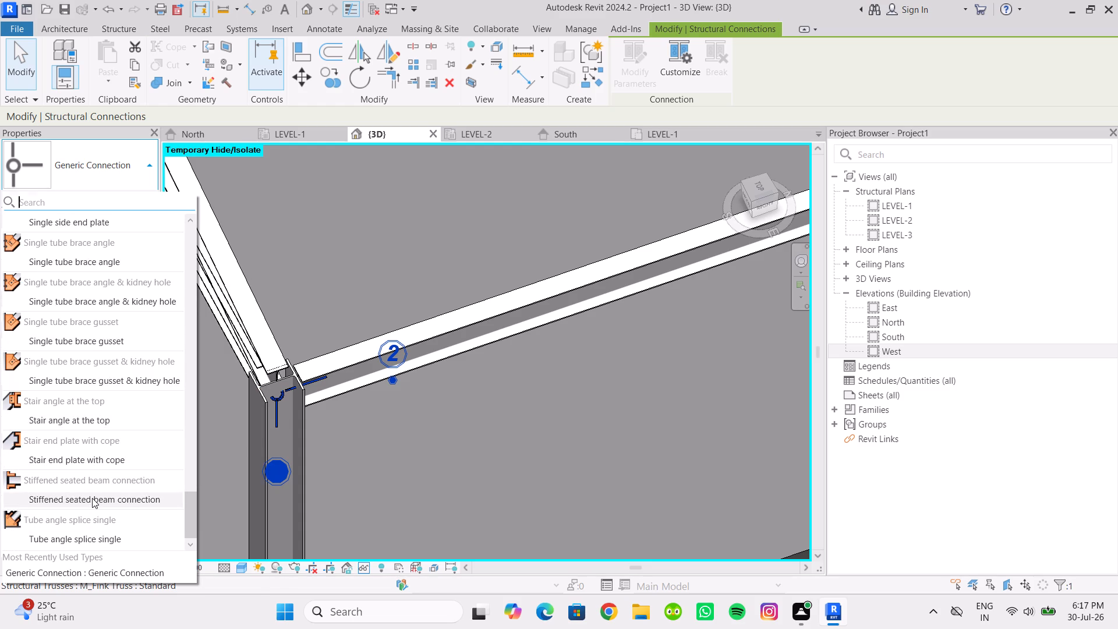
{"action": "left_click", "coordinate": [352, 407]}
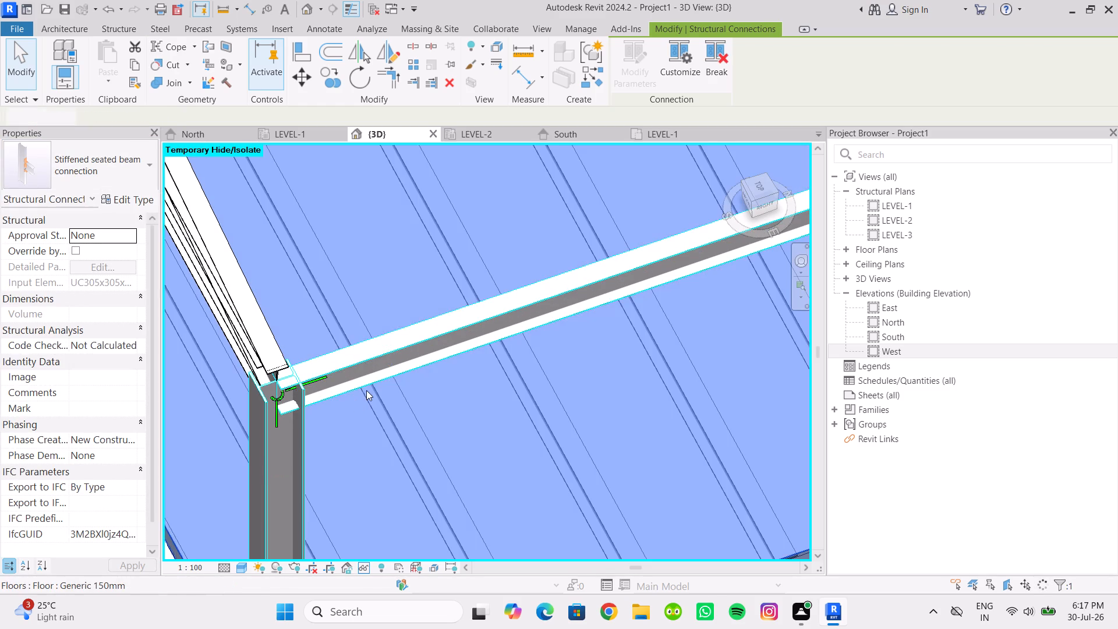
Examine the stiffened seated beam connection at the top of the grid 1 corner column from several angles in 3D.
{"action": "scroll", "coordinate": [417, 395], "scroll_direction": "down", "scroll_amount": 5}
{"action": "middle_click_drag", "start_coordinate": [411, 418], "coordinate": [371, 414], "text": "shift"}
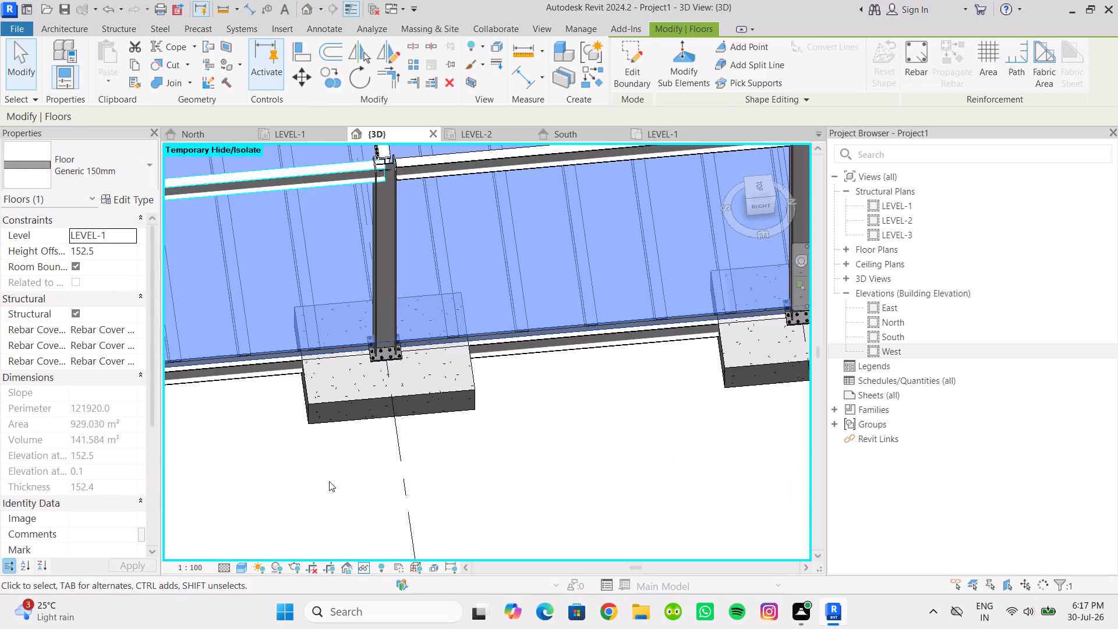
{"action": "left_click", "coordinate": [324, 488]}
{"action": "scroll", "coordinate": [287, 464], "scroll_direction": "down", "scroll_amount": 2}
{"action": "middle_click_drag", "start_coordinate": [287, 464], "coordinate": [593, 473]}
{"action": "scroll", "coordinate": [293, 260], "scroll_direction": "up", "scroll_amount": 4}
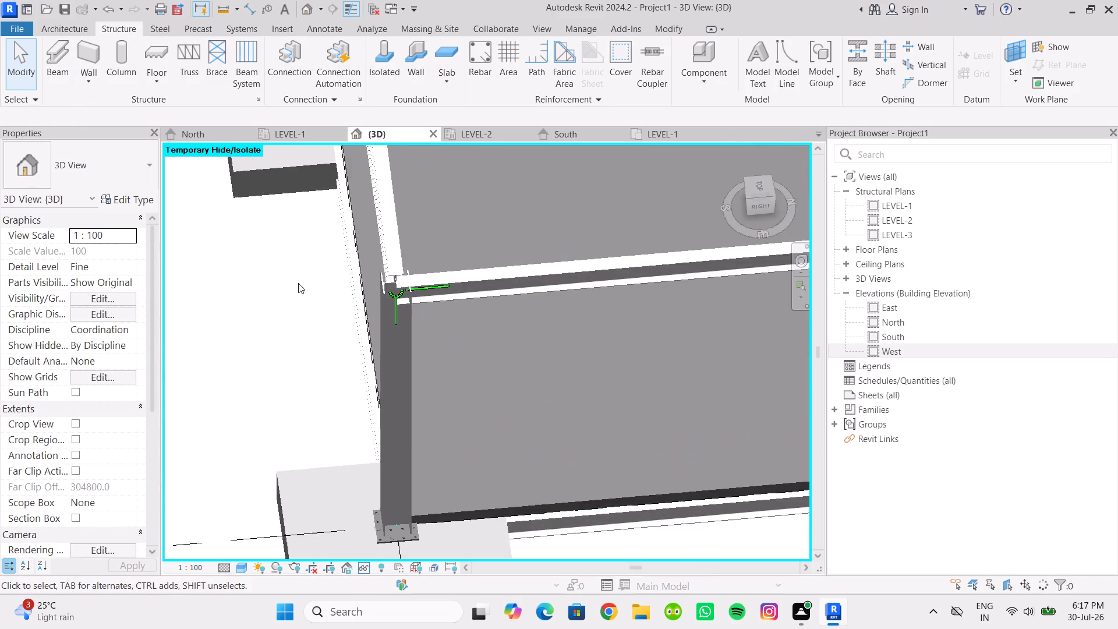
{"action": "middle_click_drag", "start_coordinate": [290, 305], "coordinate": [281, 388], "text": "shift"}
{"action": "middle_click_drag", "start_coordinate": [247, 382], "coordinate": [295, 239]}
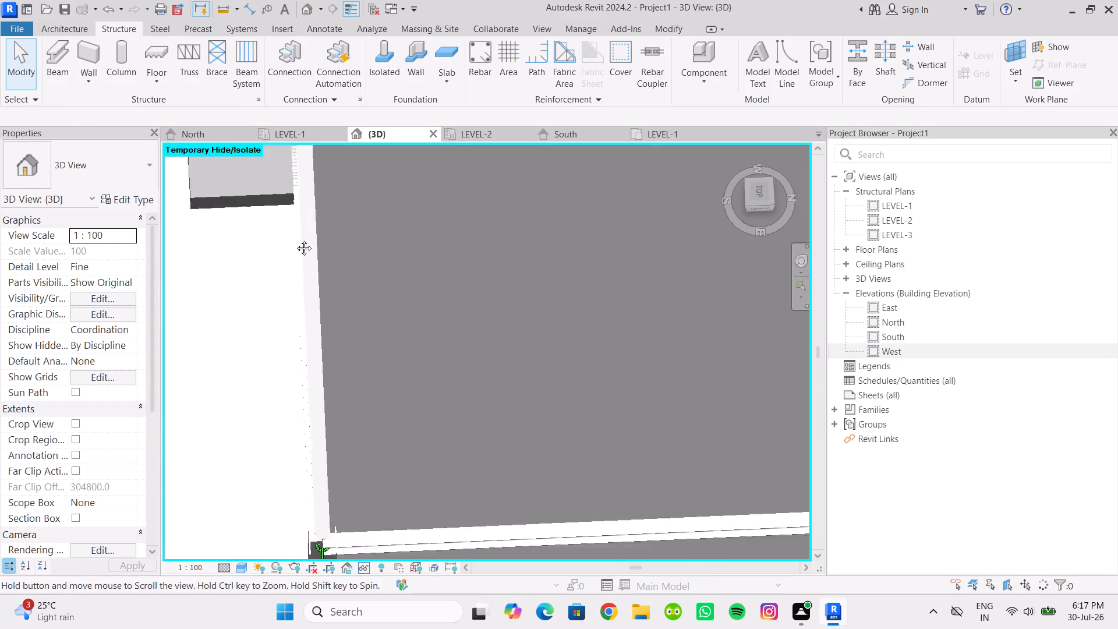
{"action": "middle_click_drag", "start_coordinate": [295, 239], "coordinate": [326, 118]}
{"action": "scroll", "coordinate": [408, 369], "scroll_direction": "up", "scroll_amount": 4}
{"action": "middle_click_drag", "start_coordinate": [267, 339], "coordinate": [266, 338], "text": "shift"}
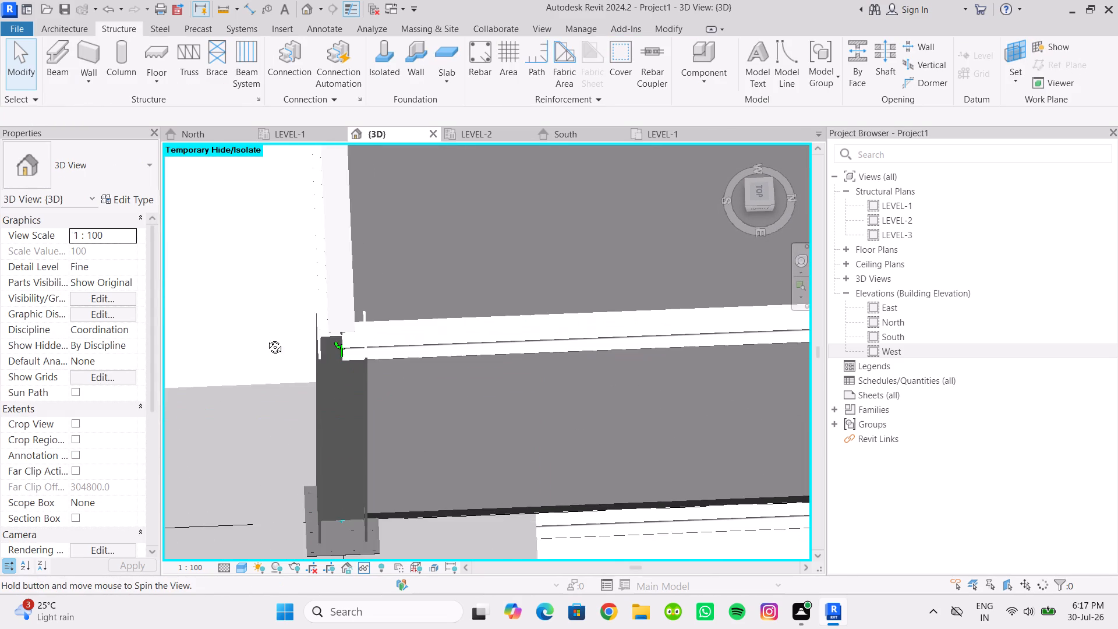
{"action": "middle_click_drag", "start_coordinate": [266, 338], "coordinate": [257, 331], "text": "shift"}
{"action": "scroll", "coordinate": [375, 344], "scroll_direction": "down", "scroll_amount": 3}
{"action": "middle_click_drag", "start_coordinate": [399, 377], "coordinate": [540, 521]}
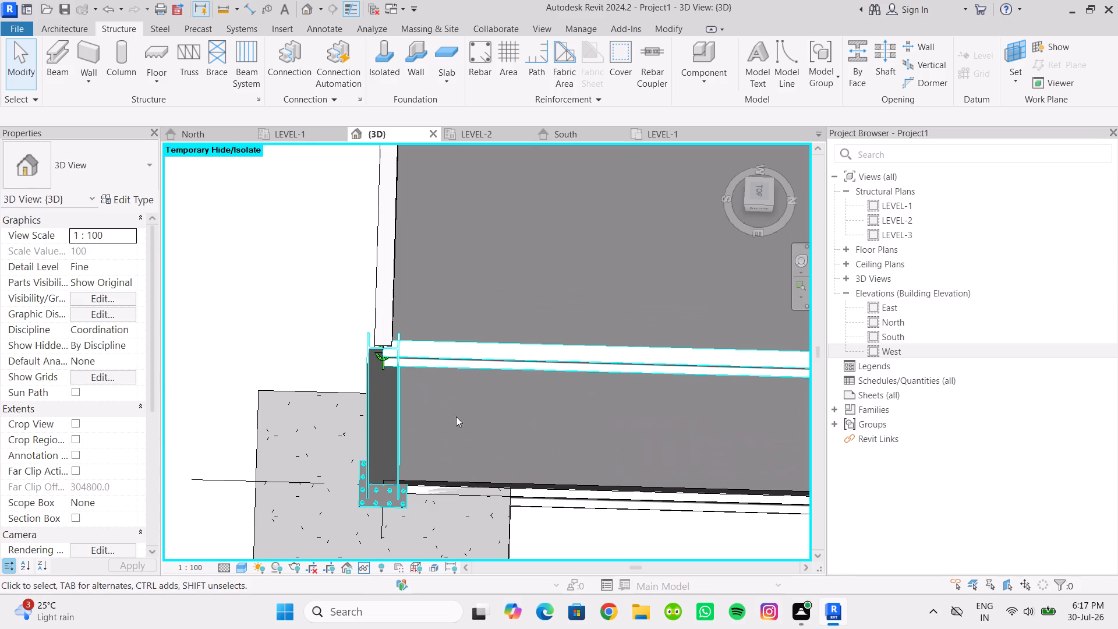
{"action": "scroll", "coordinate": [317, 316], "scroll_direction": "down", "scroll_amount": 5}
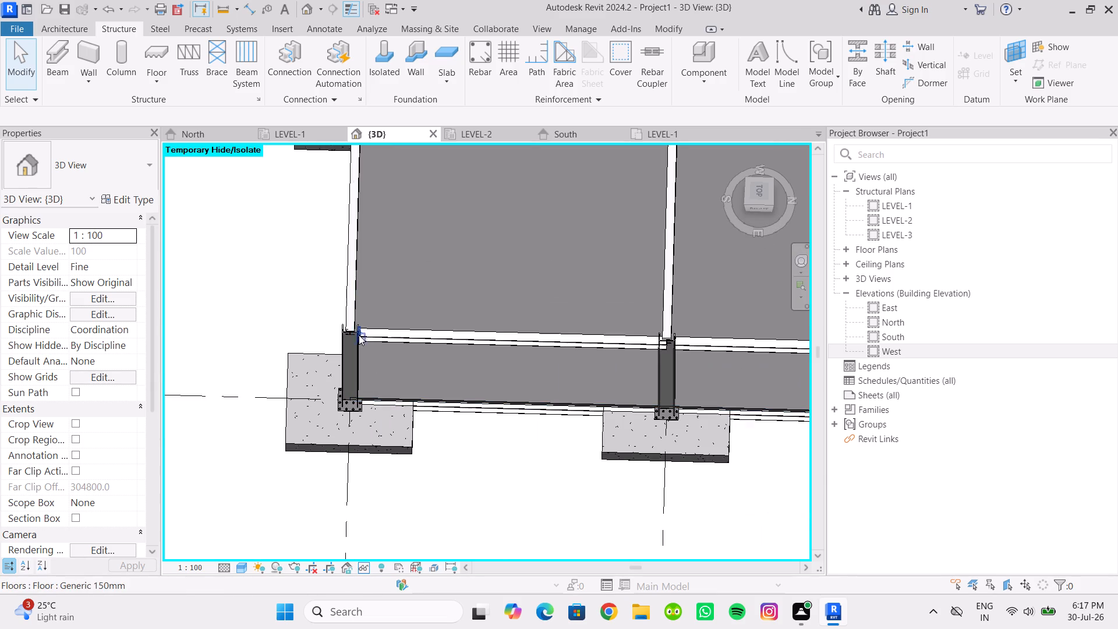
{"action": "scroll", "coordinate": [355, 335], "scroll_direction": "up", "scroll_amount": 12}
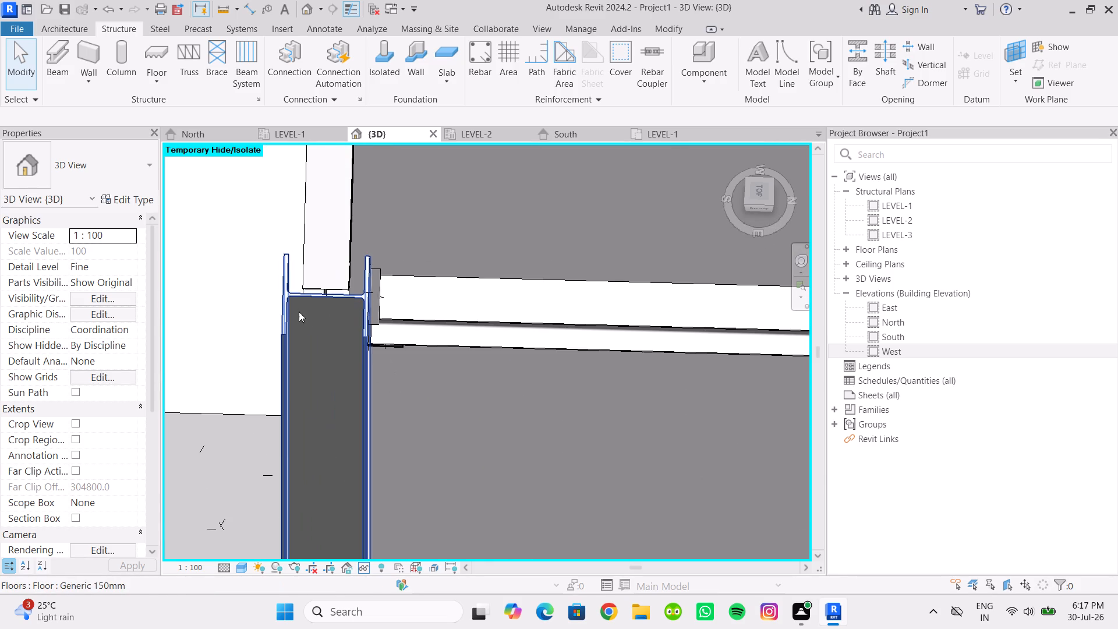
Examine the grid 1 corner column in 3D, from its base plate and footing up to the stiffened seated beam connection.
{"action": "scroll", "coordinate": [262, 310], "scroll_direction": "down", "scroll_amount": 2}
{"action": "middle_click_drag", "start_coordinate": [253, 312], "coordinate": [232, 298]}
{"action": "scroll", "coordinate": [397, 338], "scroll_direction": "down", "scroll_amount": 5}
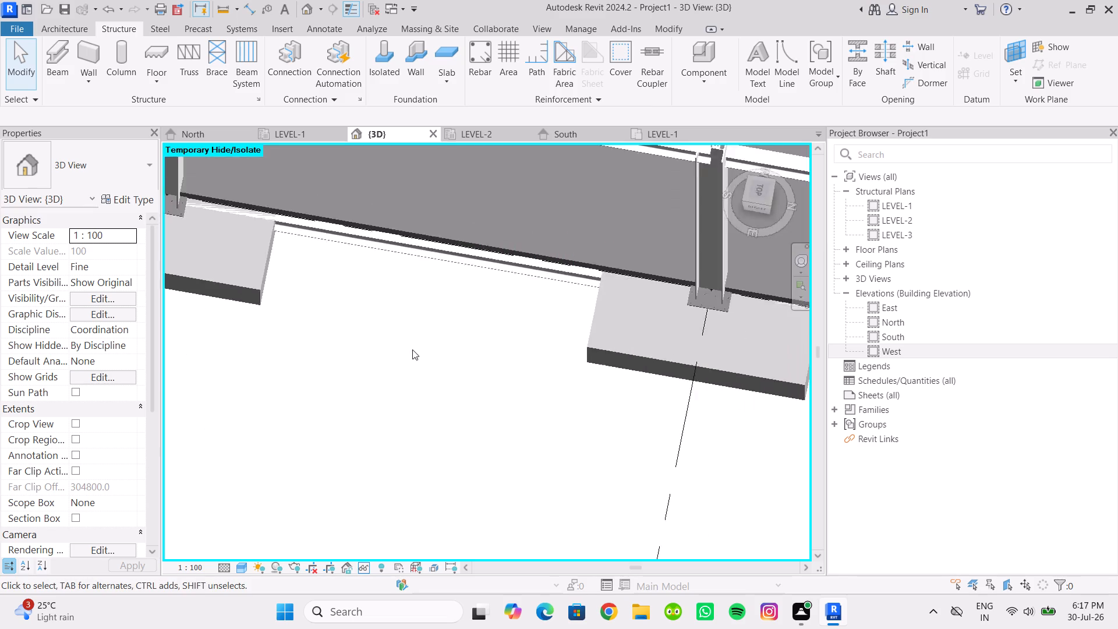
{"action": "scroll", "coordinate": [412, 349], "scroll_direction": "down", "scroll_amount": 6}
{"action": "scroll", "coordinate": [444, 394], "scroll_direction": "down", "scroll_amount": 5}
{"action": "middle_click_drag", "start_coordinate": [437, 398], "coordinate": [337, 342]}
{"action": "middle_click_drag", "start_coordinate": [339, 340], "coordinate": [393, 411]}
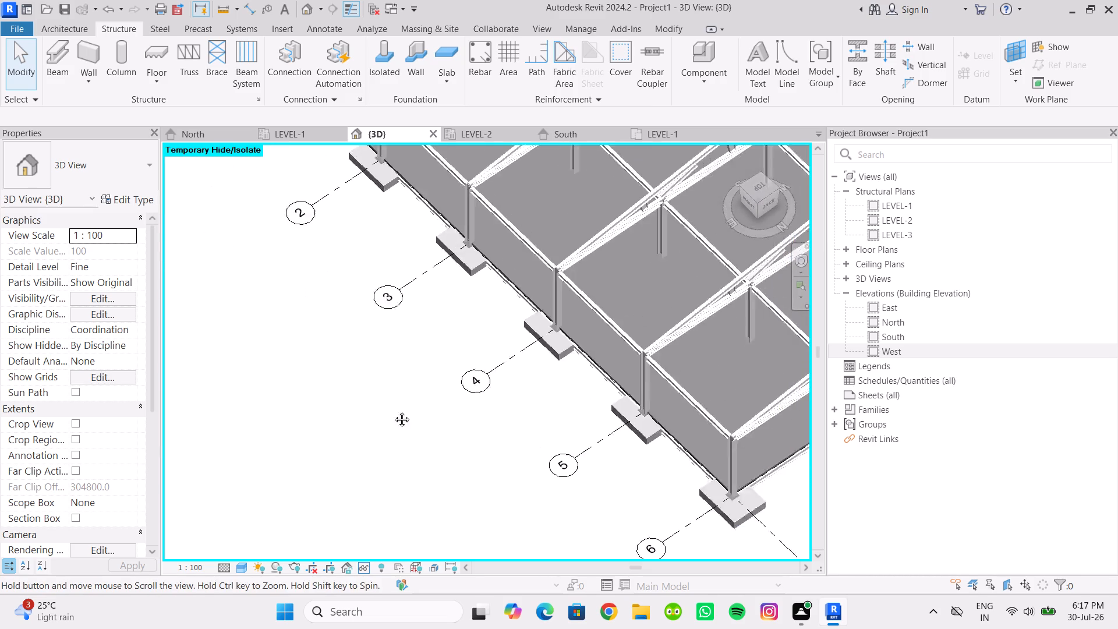
{"action": "middle_click_drag", "start_coordinate": [393, 411], "coordinate": [461, 591]}
{"action": "middle_click_drag", "start_coordinate": [399, 361], "coordinate": [420, 510]}
{"action": "scroll", "coordinate": [430, 426], "scroll_direction": "up", "scroll_amount": 6}
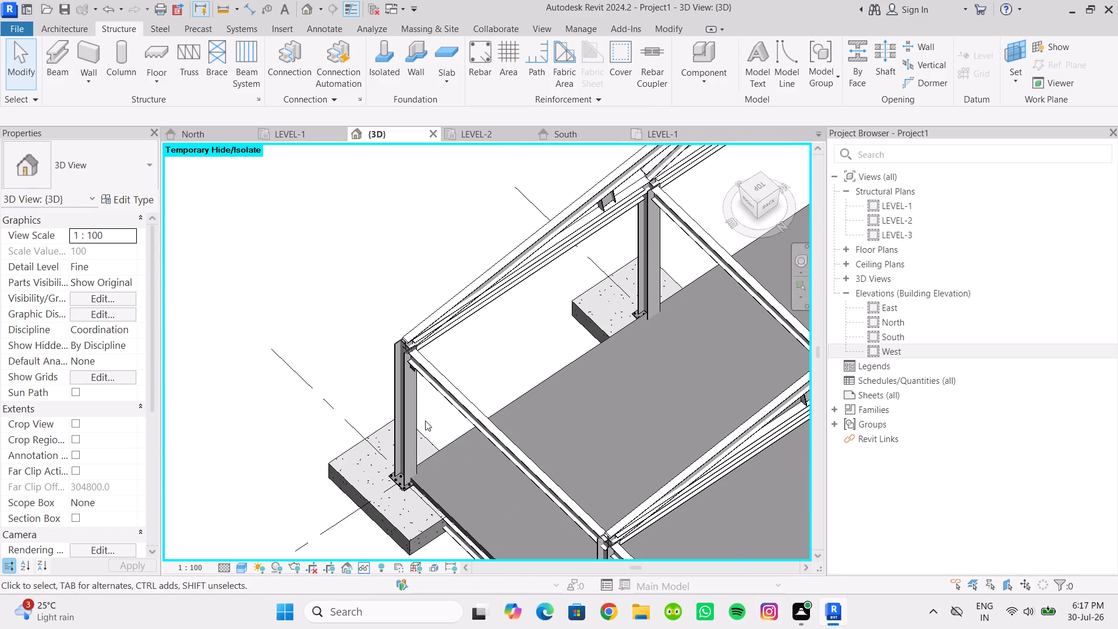
{"action": "scroll", "coordinate": [406, 374], "scroll_direction": "up", "scroll_amount": 11}
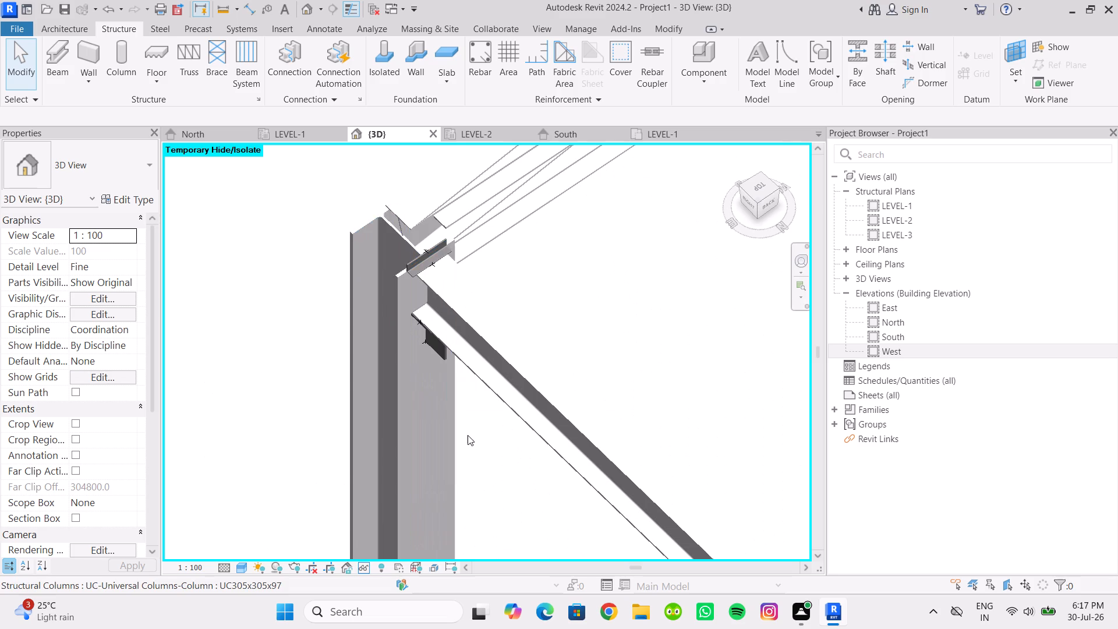
{"action": "middle_click_drag", "start_coordinate": [468, 430], "coordinate": [442, 356], "text": "shift"}
{"action": "scroll", "coordinate": [505, 369], "scroll_direction": "down", "scroll_amount": 7}
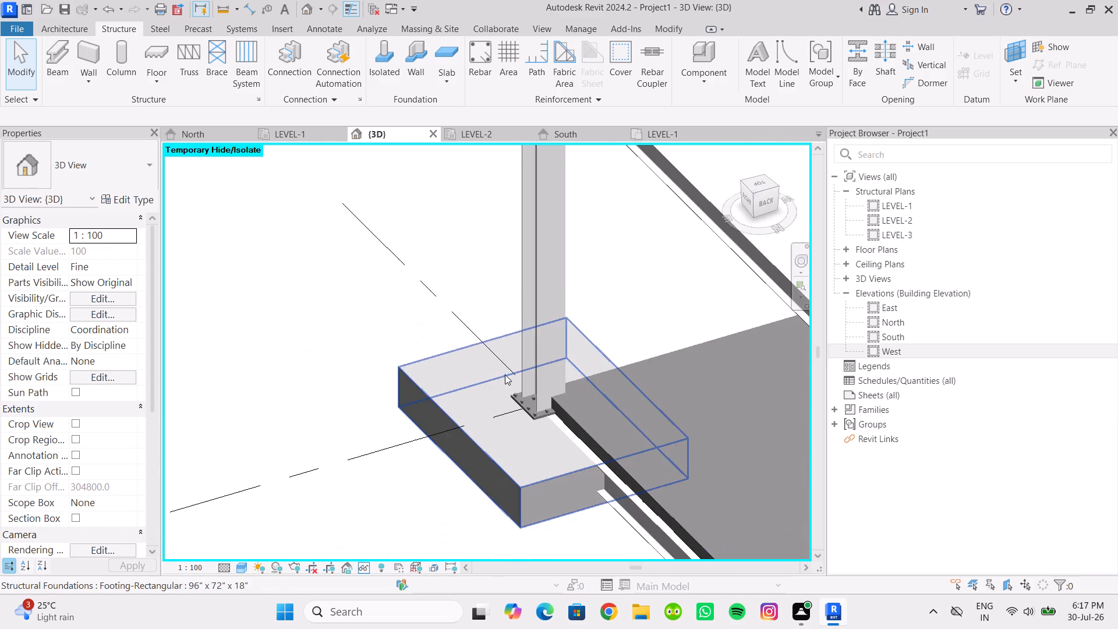
{"action": "scroll", "coordinate": [505, 374], "scroll_direction": "down", "scroll_amount": 5}
{"action": "middle_click_drag", "start_coordinate": [532, 319], "coordinate": [500, 444]}
{"action": "scroll", "coordinate": [504, 415], "scroll_direction": "up", "scroll_amount": 2}
{"action": "middle_click_drag", "start_coordinate": [500, 414], "coordinate": [490, 411], "text": "shift"}
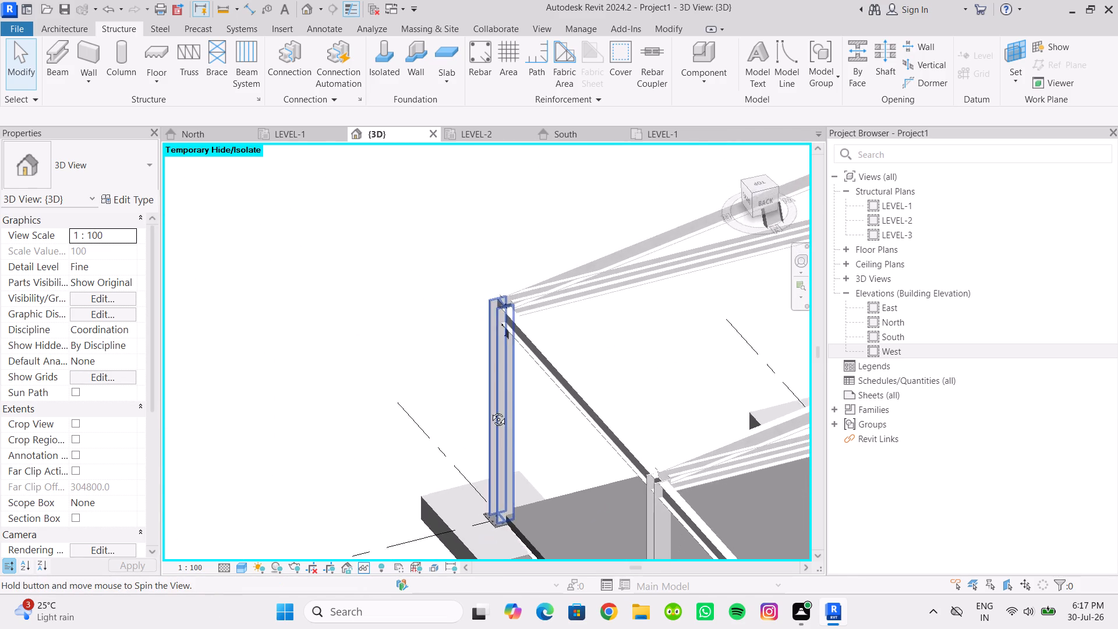
{"action": "middle_click_drag", "start_coordinate": [490, 411], "coordinate": [469, 398], "text": "shift"}
{"action": "scroll", "coordinate": [604, 268], "scroll_direction": "up", "scroll_amount": 10}
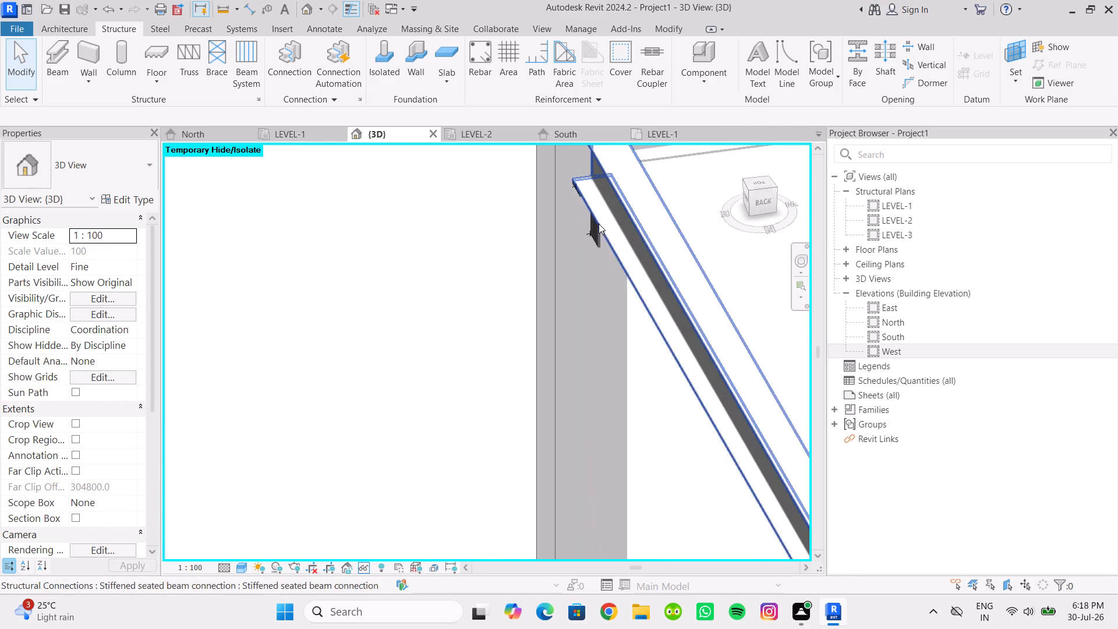
{"action": "scroll", "coordinate": [678, 299], "scroll_direction": "down", "scroll_amount": 8}
{"action": "middle_click_drag", "start_coordinate": [688, 284], "coordinate": [636, 275], "text": "shift"}
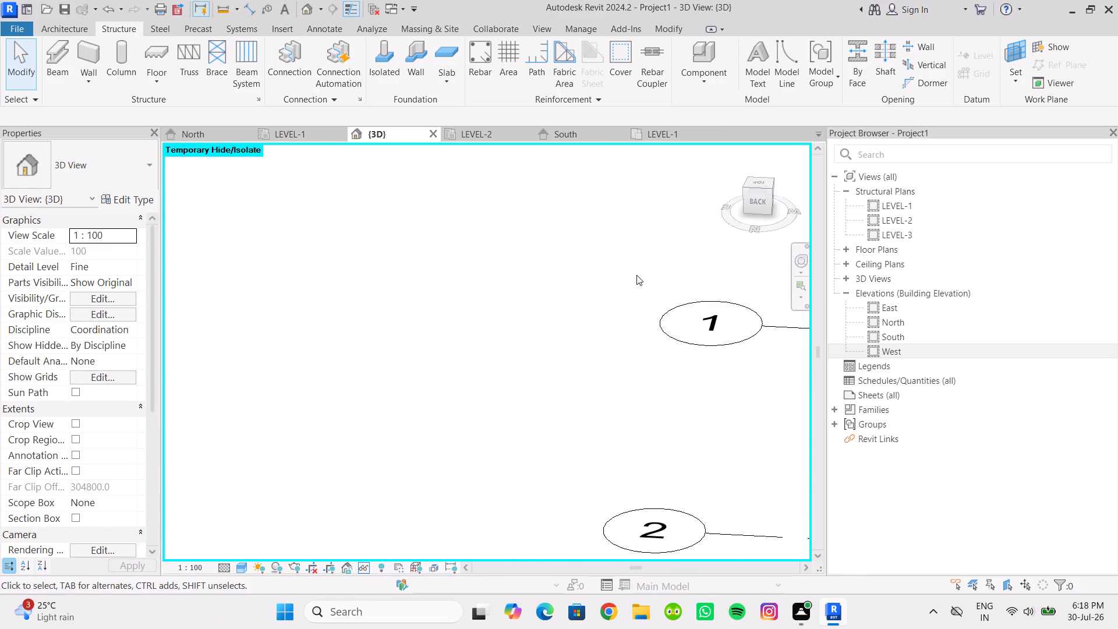
{"action": "scroll", "coordinate": [634, 281], "scroll_direction": "down", "scroll_amount": 15}
{"action": "middle_click_drag", "start_coordinate": [729, 310], "coordinate": [712, 402]}
{"action": "scroll", "coordinate": [678, 396], "scroll_direction": "up", "scroll_amount": 3}
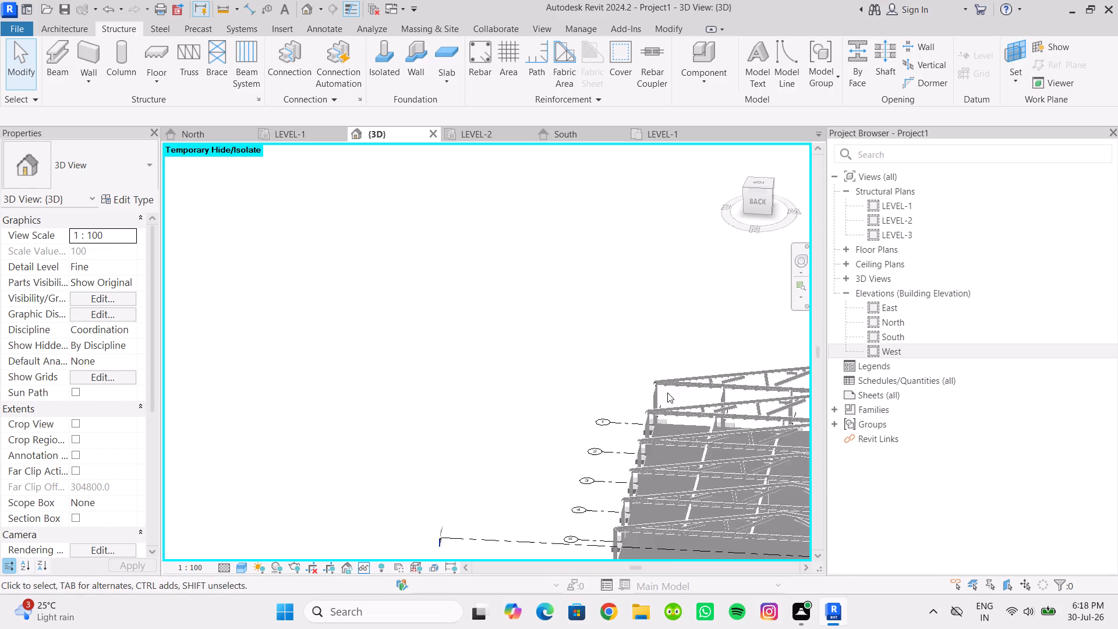
{"action": "scroll", "coordinate": [667, 393], "scroll_direction": "up", "scroll_amount": 20}
{"action": "scroll", "coordinate": [667, 393], "scroll_direction": "up", "scroll_amount": 3}
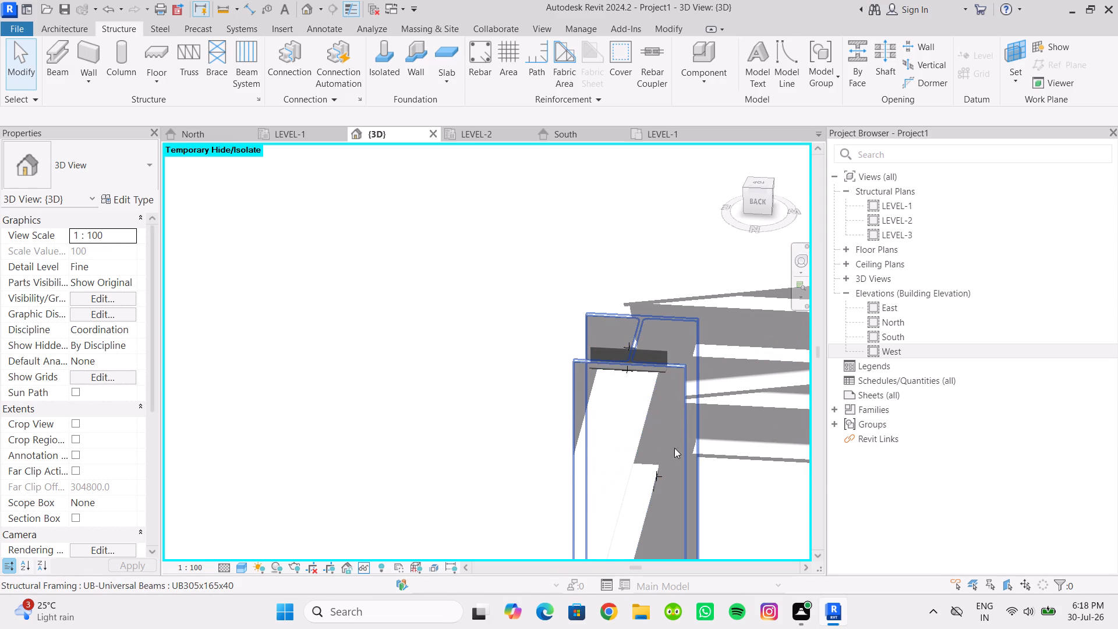
Review the whole steel frame in 3D, including its trusses, columns, footings and slab.
{"action": "scroll", "coordinate": [543, 396], "scroll_direction": "down", "scroll_amount": 4}
{"action": "left_click", "coordinate": [468, 404]}
{"action": "scroll", "coordinate": [461, 410], "scroll_direction": "down", "scroll_amount": 2}
{"action": "middle_click_drag", "start_coordinate": [460, 411], "coordinate": [475, 417], "text": "shift"}
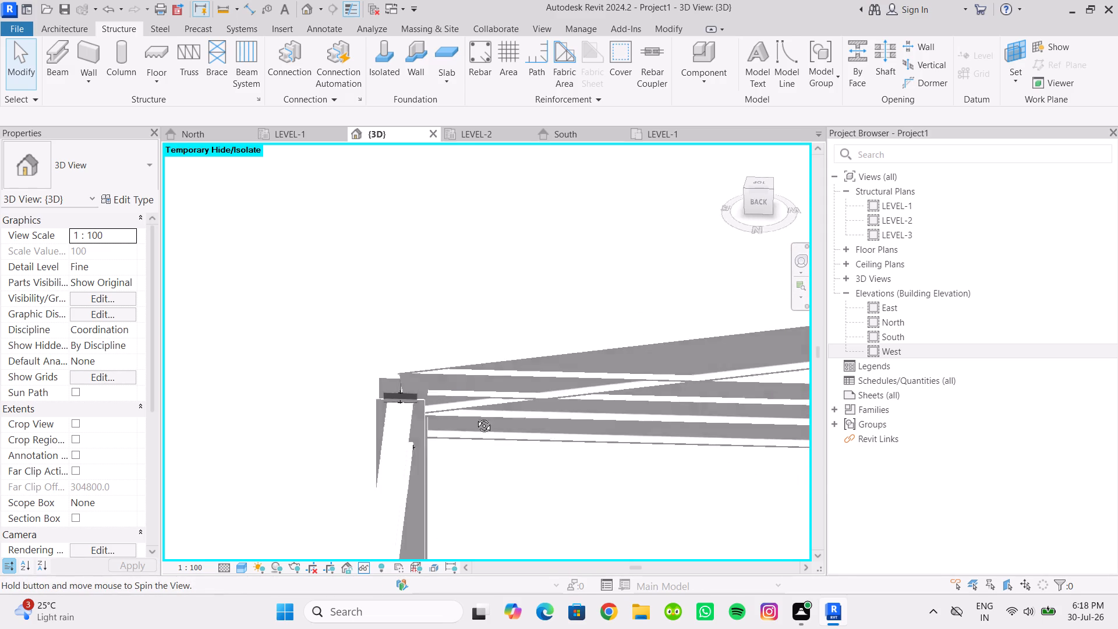
{"action": "middle_click_drag", "start_coordinate": [475, 417], "coordinate": [558, 418], "text": "shift"}
{"action": "scroll", "coordinate": [553, 393], "scroll_direction": "down", "scroll_amount": 20}
{"action": "middle_click_drag", "start_coordinate": [441, 489], "coordinate": [409, 398]}
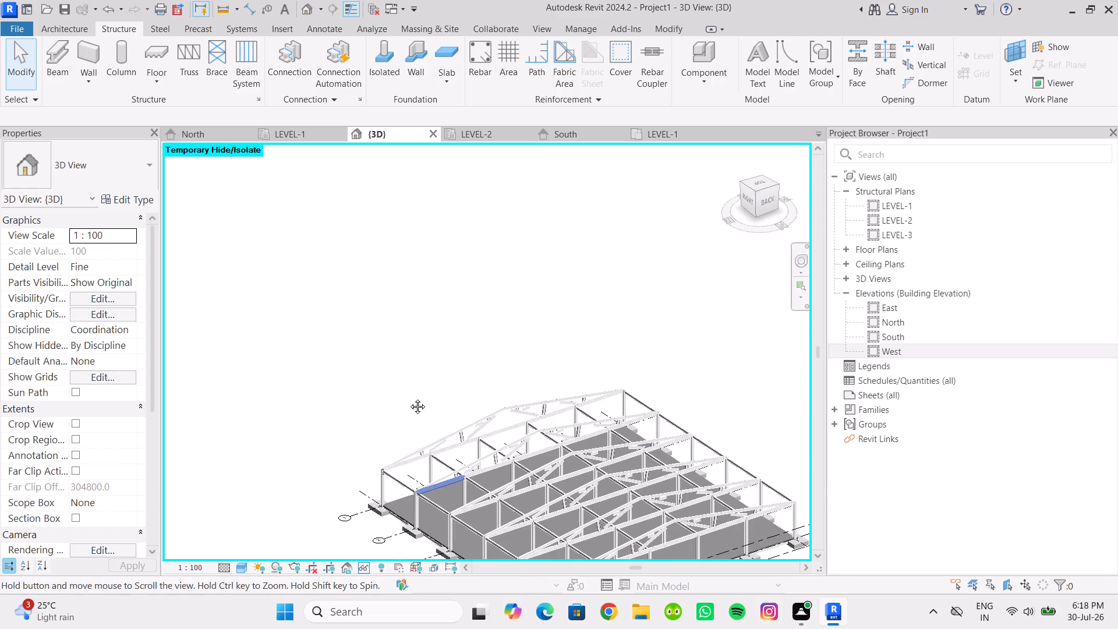
{"action": "middle_click_drag", "start_coordinate": [409, 398], "coordinate": [394, 326]}
{"action": "left_click", "coordinate": [356, 493]}
{"action": "scroll", "coordinate": [338, 437], "scroll_direction": "down", "scroll_amount": 3}
{"action": "middle_click_drag", "start_coordinate": [337, 436], "coordinate": [335, 490], "text": "shift"}
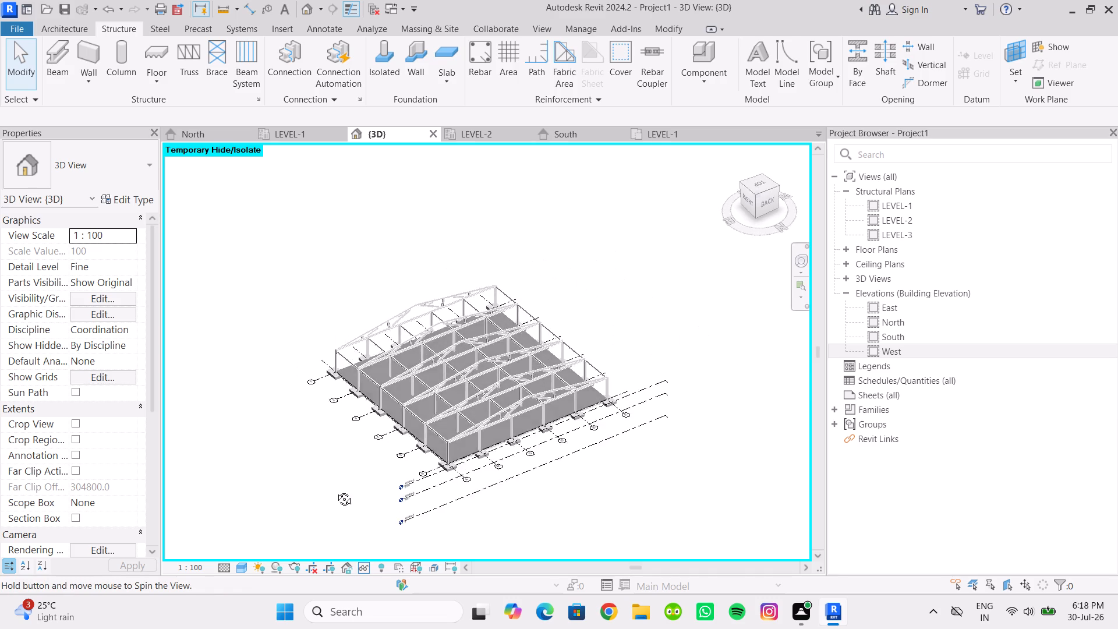
{"action": "middle_click_drag", "start_coordinate": [335, 490], "coordinate": [252, 479], "text": "shift"}
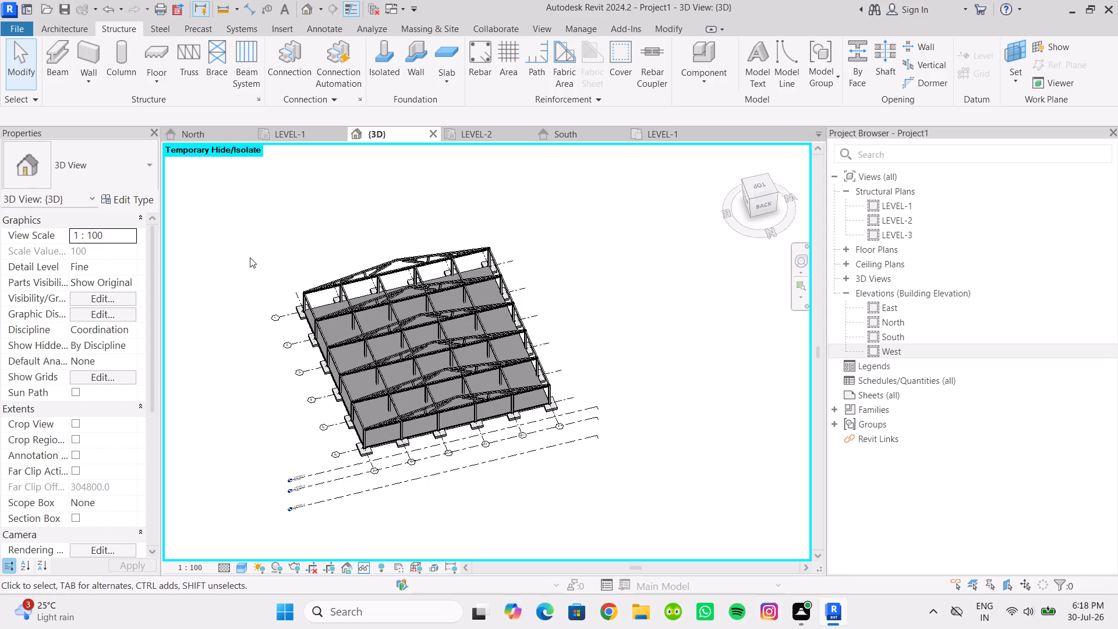
Undo the last two edits to the beam-to-column connection at the top of the grid 1 corner column.
{"action": "scroll", "coordinate": [313, 285], "scroll_direction": "up", "scroll_amount": 5}
{"action": "scroll", "coordinate": [301, 340], "scroll_direction": "up", "scroll_amount": 8}
{"action": "scroll", "coordinate": [259, 186], "scroll_direction": "up", "scroll_amount": 8}
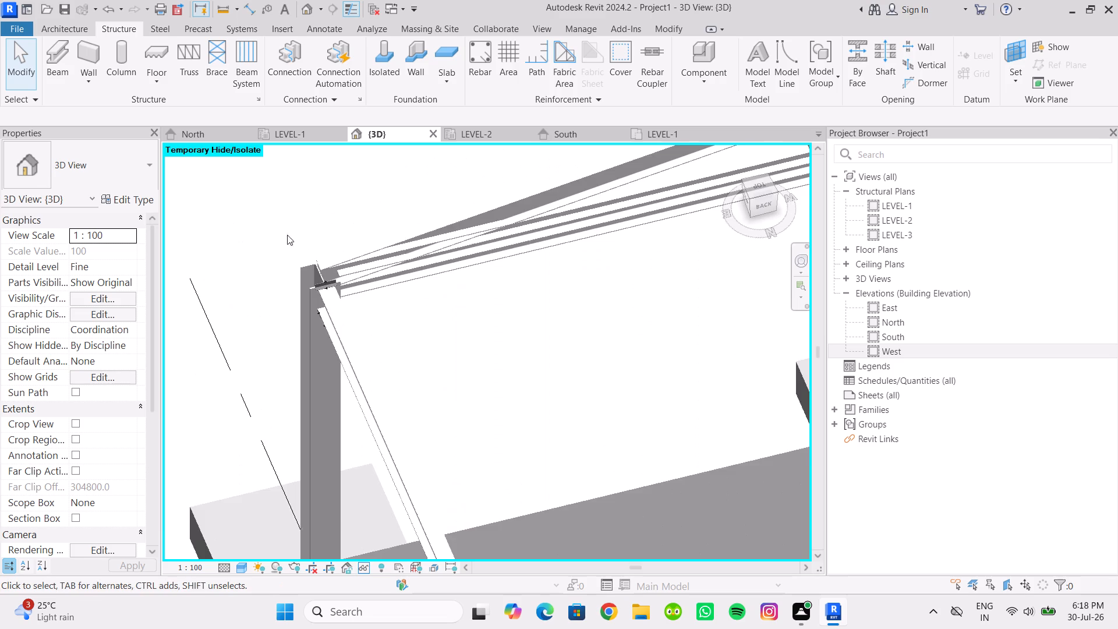
{"action": "scroll", "coordinate": [323, 325], "scroll_direction": "up", "scroll_amount": 7}
{"action": "key", "text": "ctrl+z"}
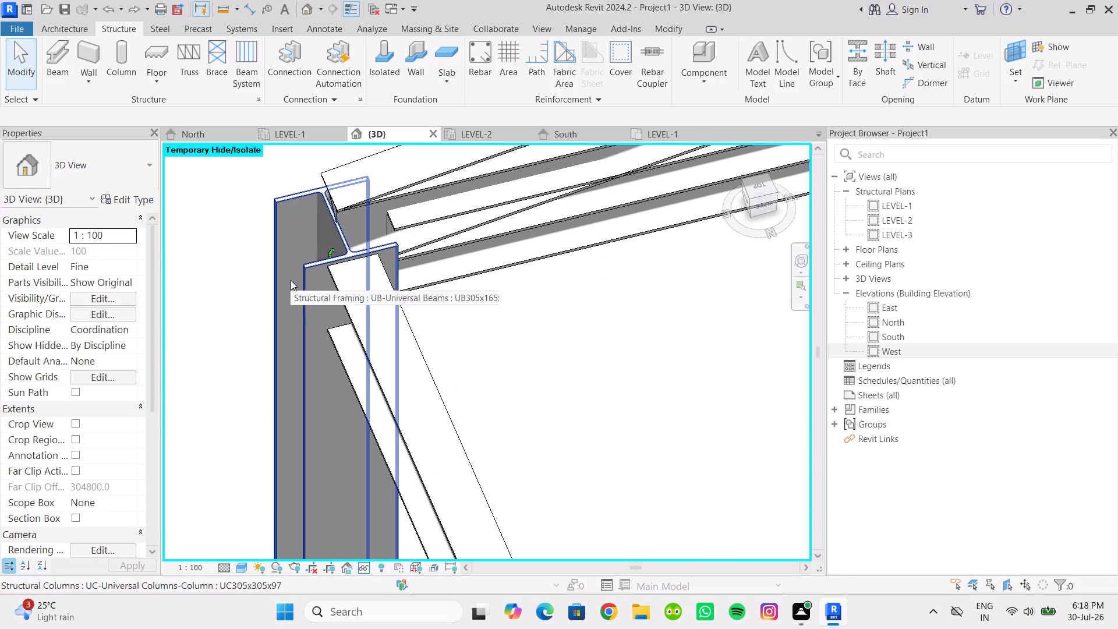
{"action": "key", "text": "ctrl+z"}
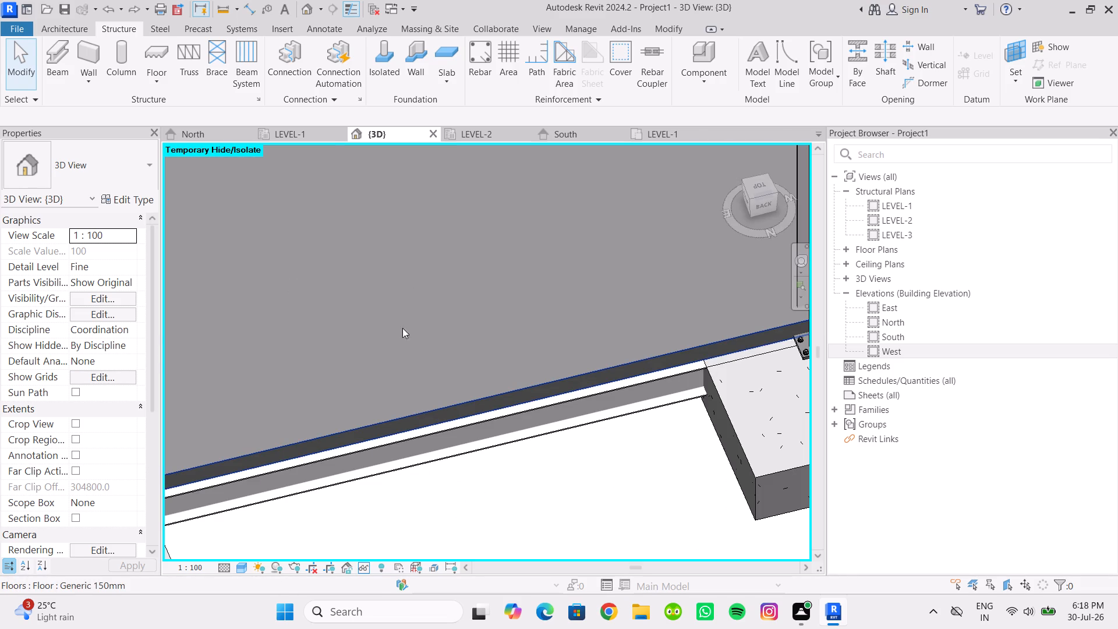
Examine the corner column where grids A and 6 meet, its truss and beam junction, and the surrounding frame in 3D.
{"action": "scroll", "coordinate": [412, 346], "scroll_direction": "down", "scroll_amount": 10}
{"action": "scroll", "coordinate": [331, 328], "scroll_direction": "up", "scroll_amount": 13}
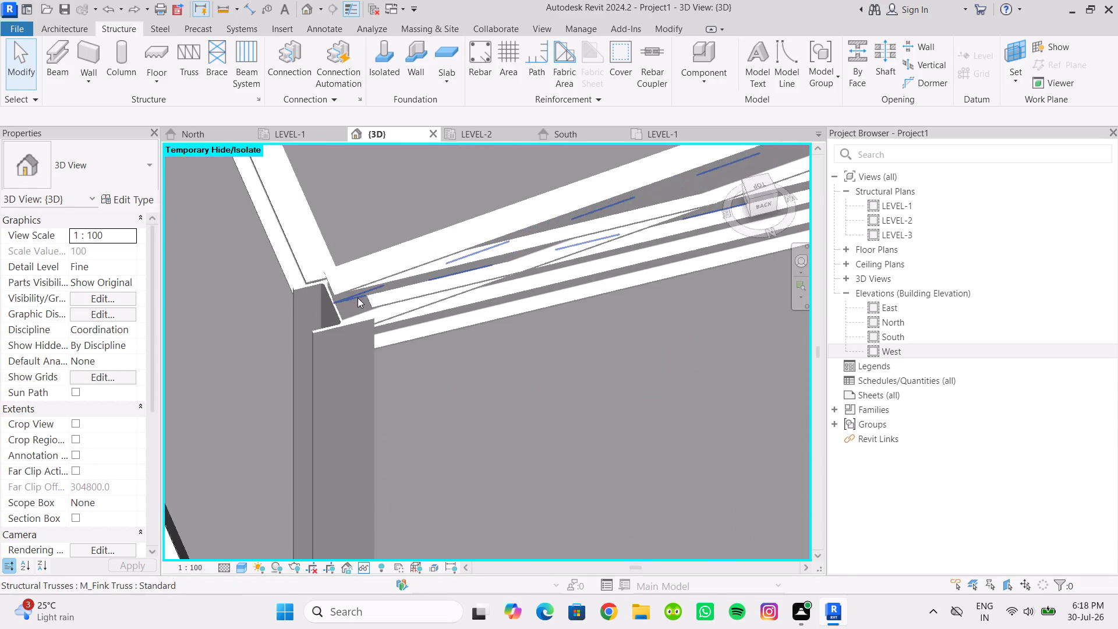
{"action": "scroll", "coordinate": [344, 335], "scroll_direction": "down", "scroll_amount": 11}
{"action": "scroll", "coordinate": [272, 392], "scroll_direction": "down", "scroll_amount": 1}
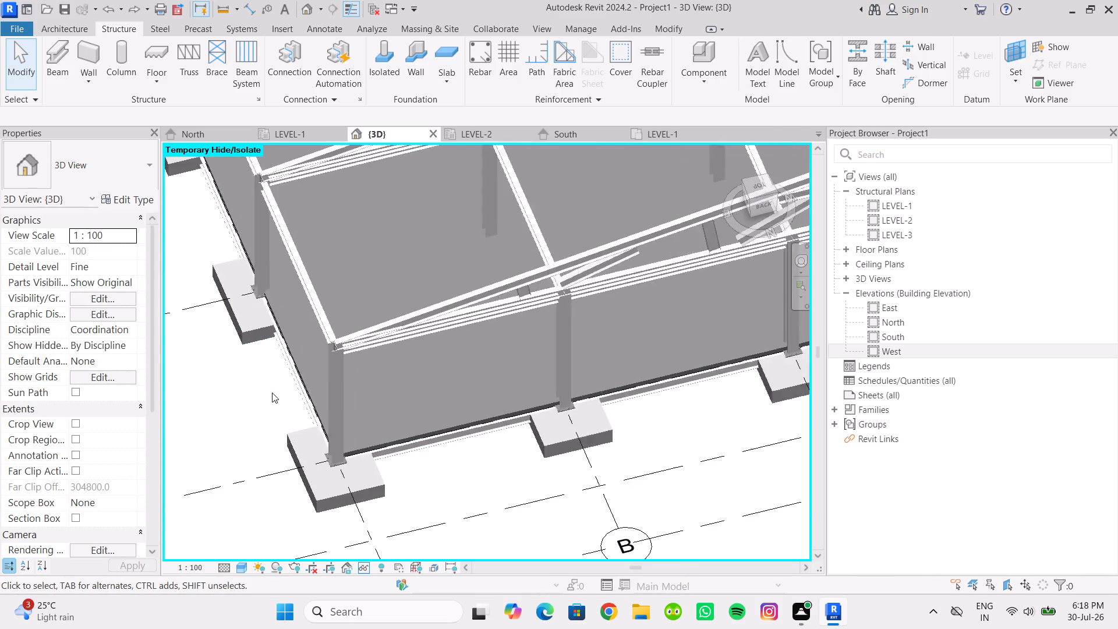
{"action": "scroll", "coordinate": [272, 393], "scroll_direction": "down", "scroll_amount": 4}
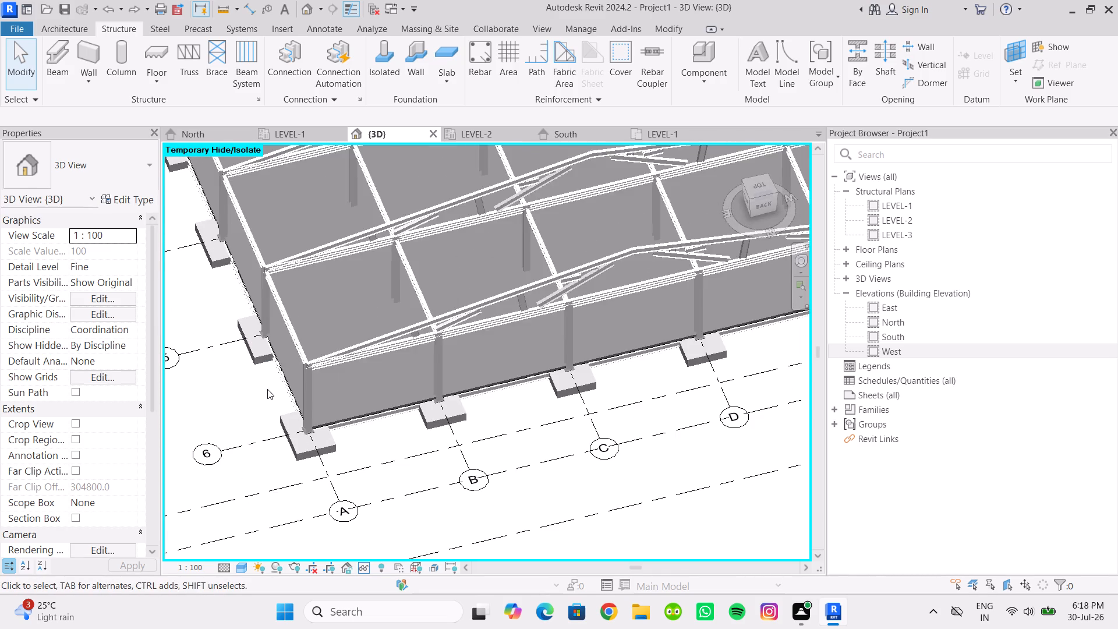
{"action": "middle_click_drag", "start_coordinate": [264, 401], "coordinate": [259, 429]}
{"action": "scroll", "coordinate": [256, 405], "scroll_direction": "up", "scroll_amount": 3}
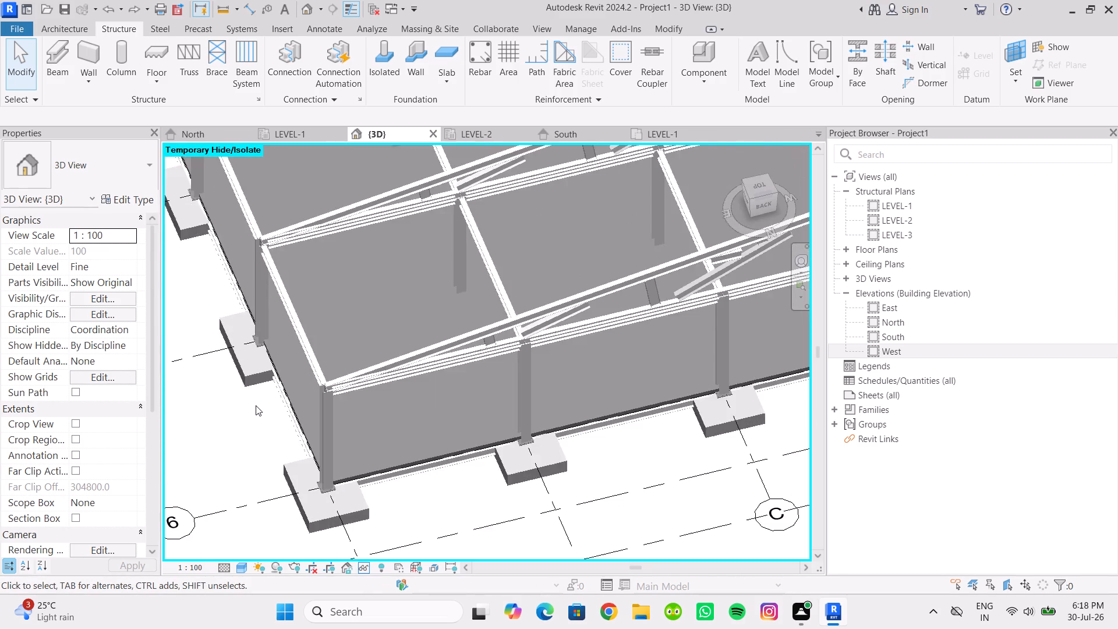
{"action": "scroll", "coordinate": [256, 405], "scroll_direction": "up", "scroll_amount": 4}
{"action": "middle_click_drag", "start_coordinate": [276, 429], "coordinate": [231, 388]}
{"action": "middle_click_drag", "start_coordinate": [249, 419], "coordinate": [231, 402]}
{"action": "scroll", "coordinate": [225, 391], "scroll_direction": "down", "scroll_amount": 2}
{"action": "middle_click_drag", "start_coordinate": [225, 391], "coordinate": [214, 457]}
{"action": "scroll", "coordinate": [461, 338], "scroll_direction": "down", "scroll_amount": 11}
{"action": "scroll", "coordinate": [514, 422], "scroll_direction": "down", "scroll_amount": 3}
{"action": "middle_click_drag", "start_coordinate": [516, 427], "coordinate": [491, 464]}
{"action": "scroll", "coordinate": [487, 396], "scroll_direction": "up", "scroll_amount": 6}
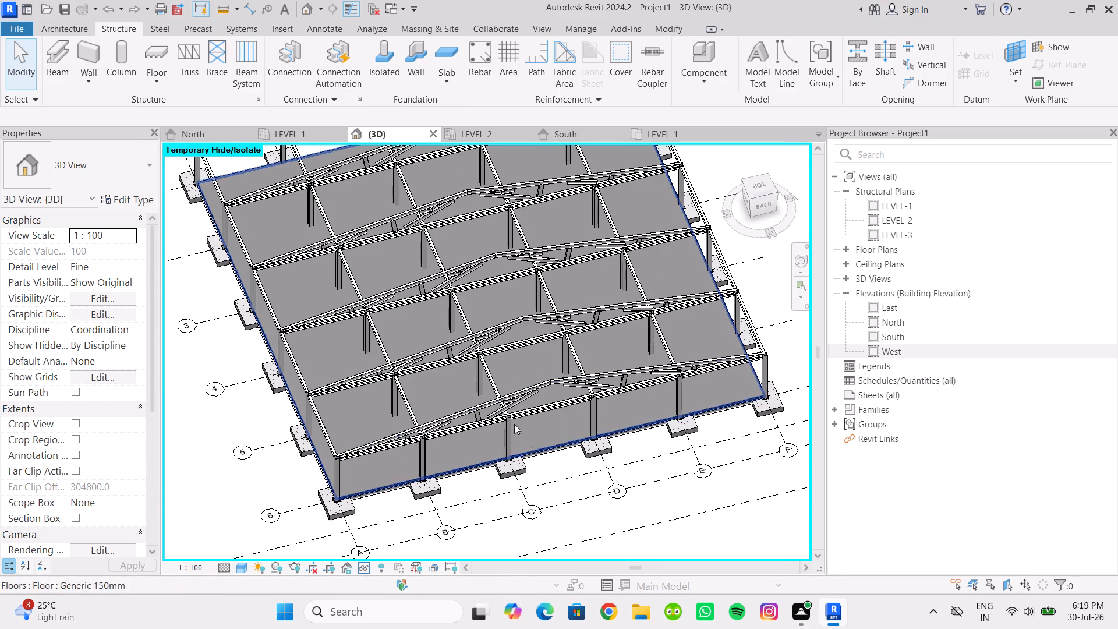
Inspect the M_Fink trusses one at a time across the frame, from grid 6 back to grid 1.
{"action": "left_click", "coordinate": [518, 395]}
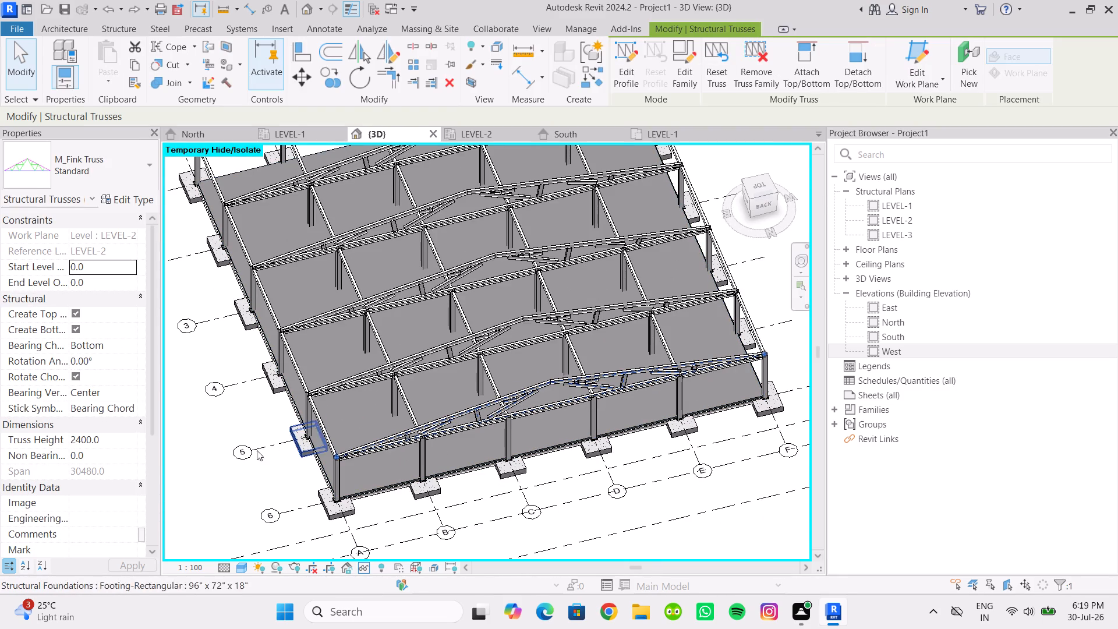
{"action": "left_click", "coordinate": [213, 486]}
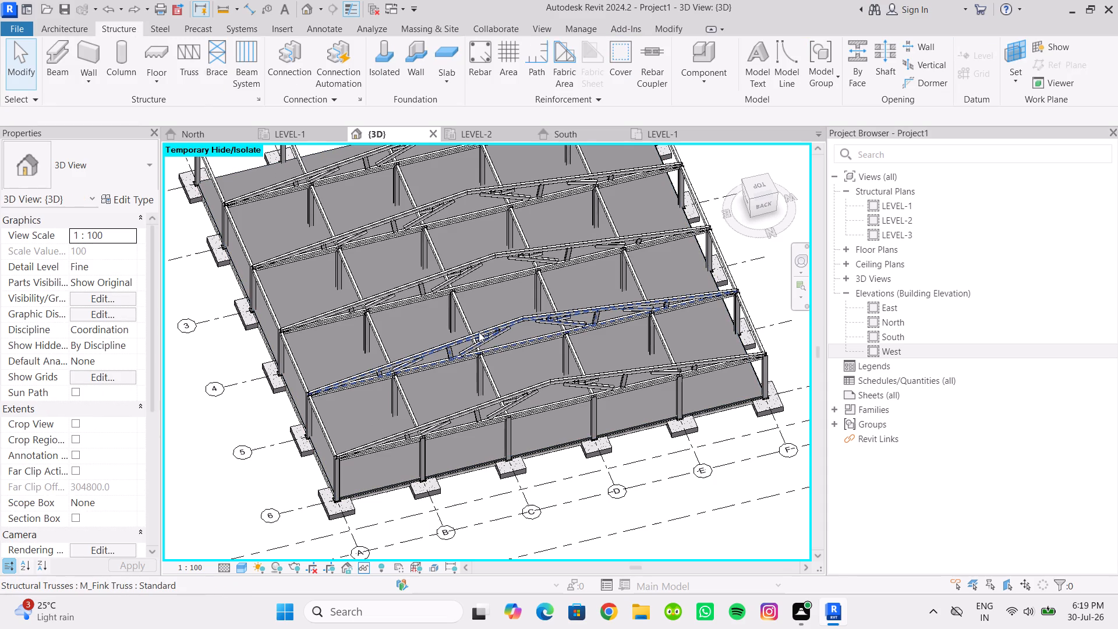
{"action": "left_click", "coordinate": [480, 329]}
{"action": "left_click", "coordinate": [218, 494]}
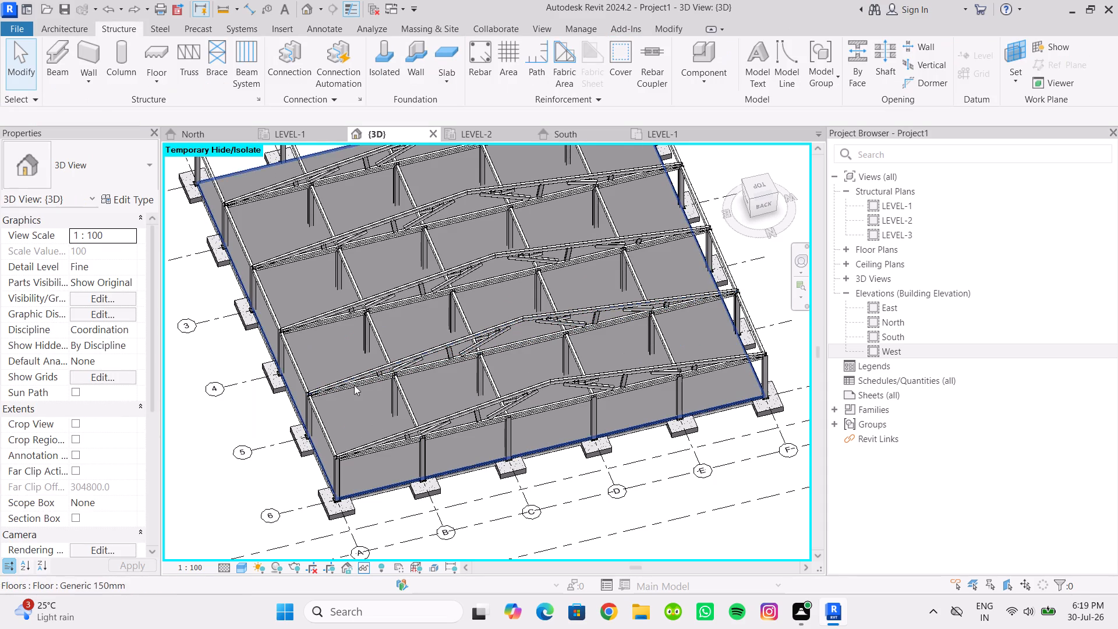
{"action": "left_click", "coordinate": [447, 270]}
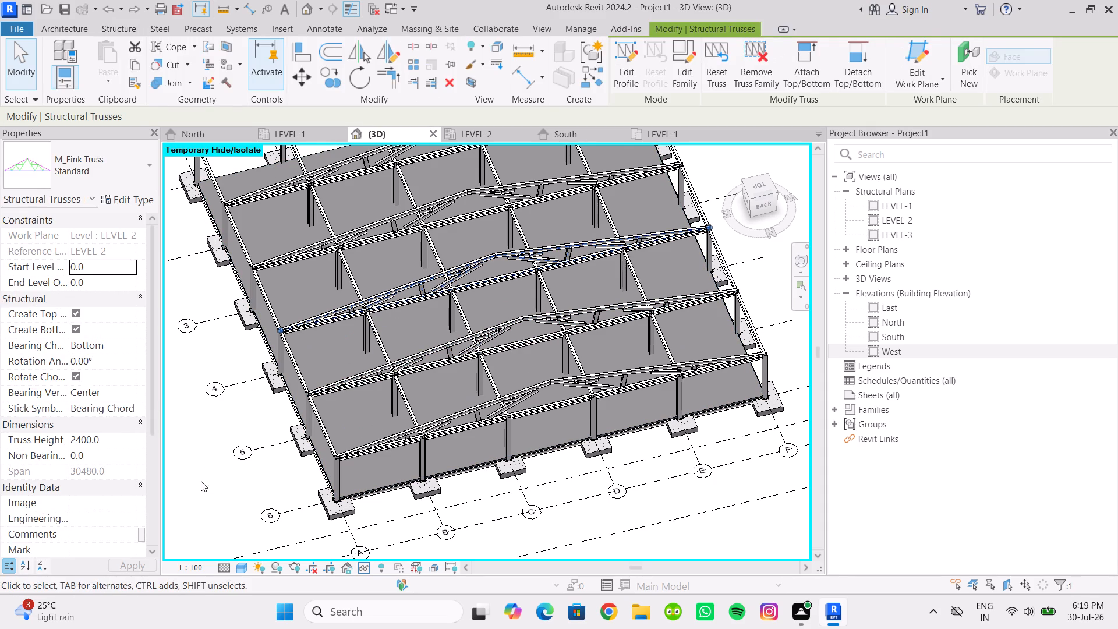
{"action": "left_click", "coordinate": [201, 481]}
{"action": "scroll", "coordinate": [349, 403], "scroll_direction": "down", "scroll_amount": 2}
{"action": "middle_click_drag", "start_coordinate": [349, 403], "coordinate": [369, 491]}
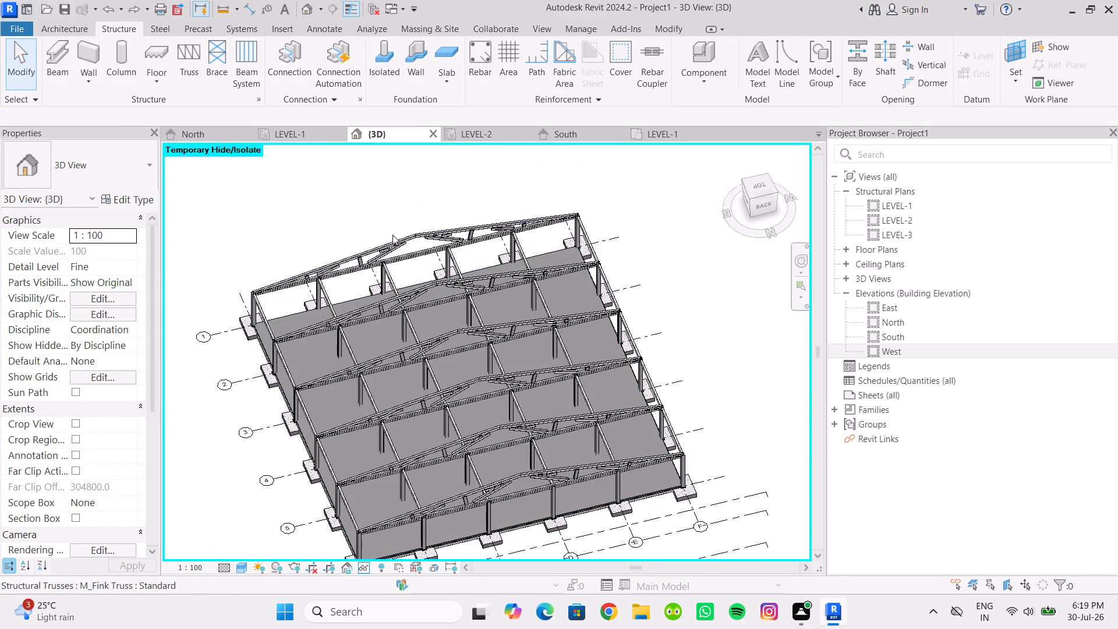
{"action": "left_click", "coordinate": [334, 218]}
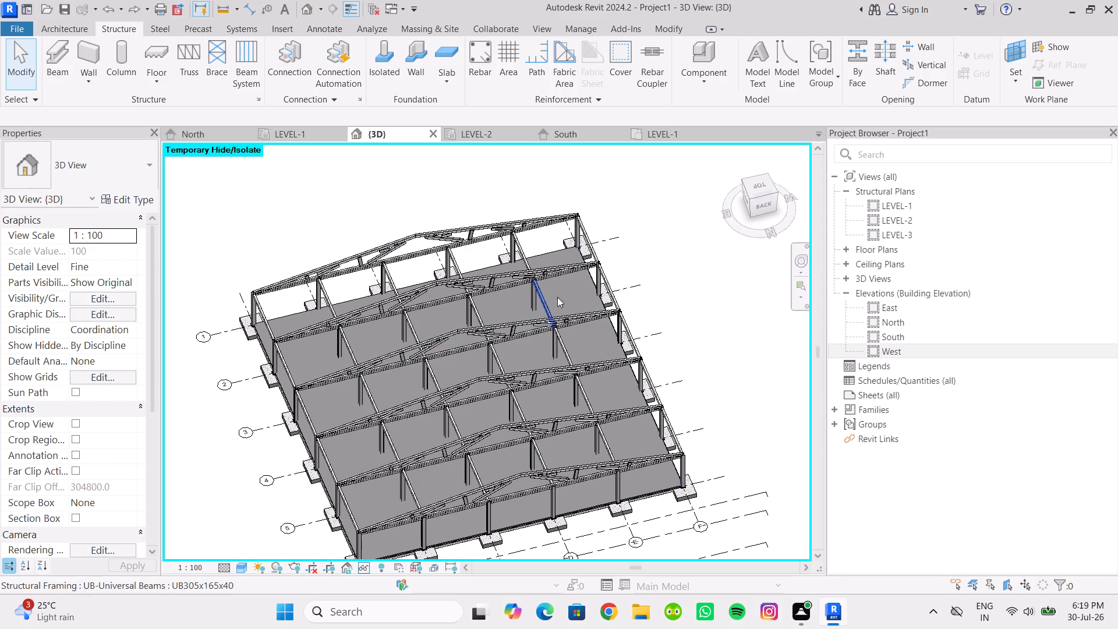
{"action": "left_click", "coordinate": [635, 220]}
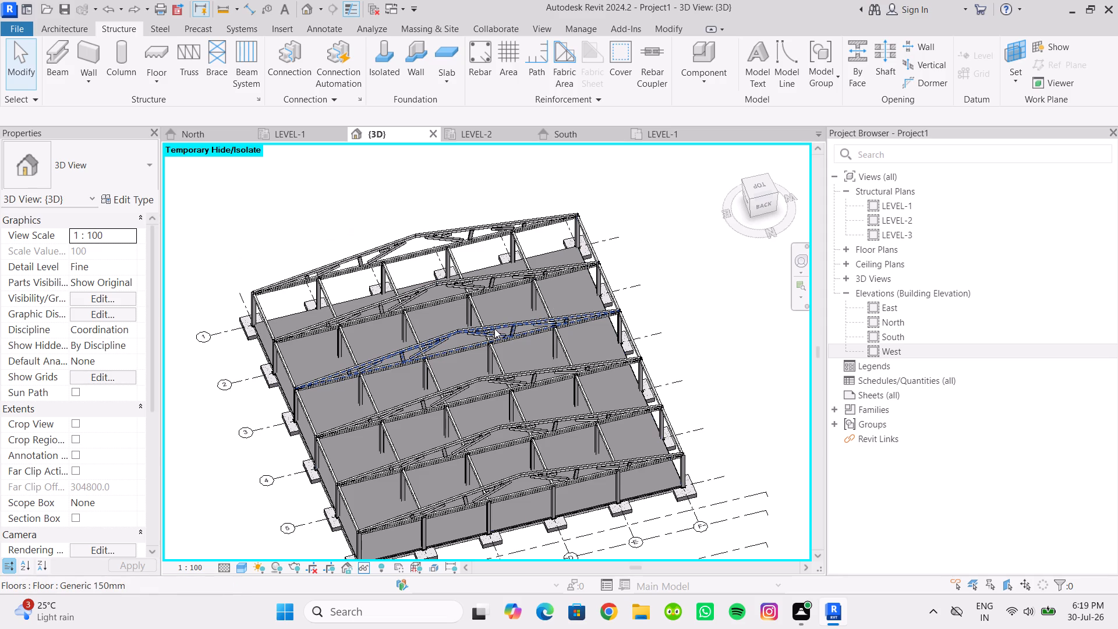
{"action": "left_click", "coordinate": [494, 328]}
{"action": "left_click", "coordinate": [642, 182]}
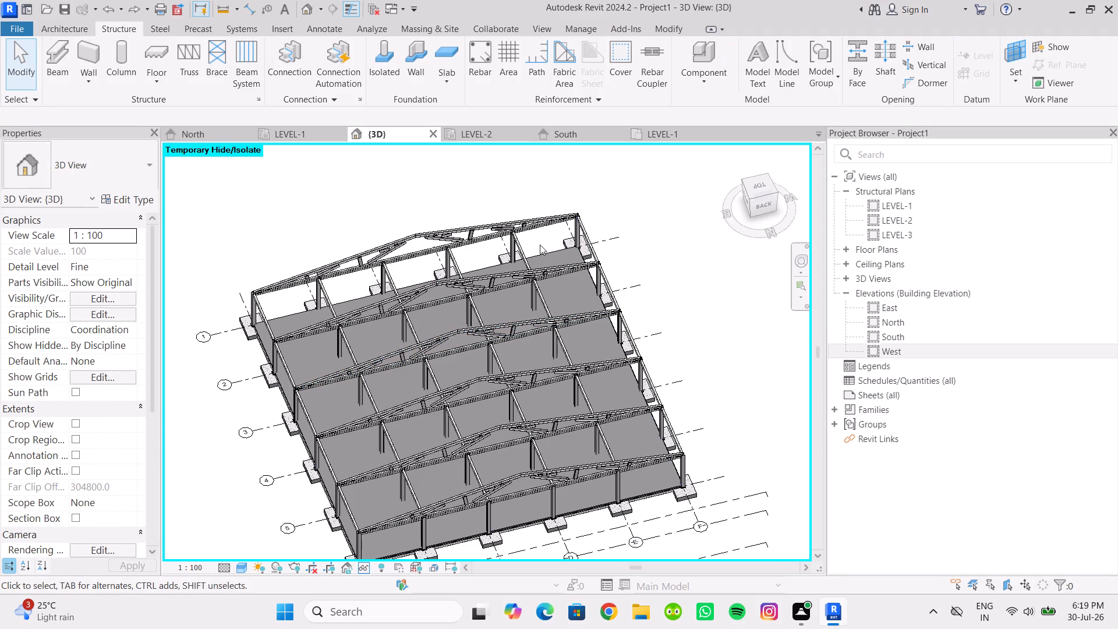
{"action": "left_click", "coordinate": [455, 280]}
{"action": "left_click", "coordinate": [400, 204]}
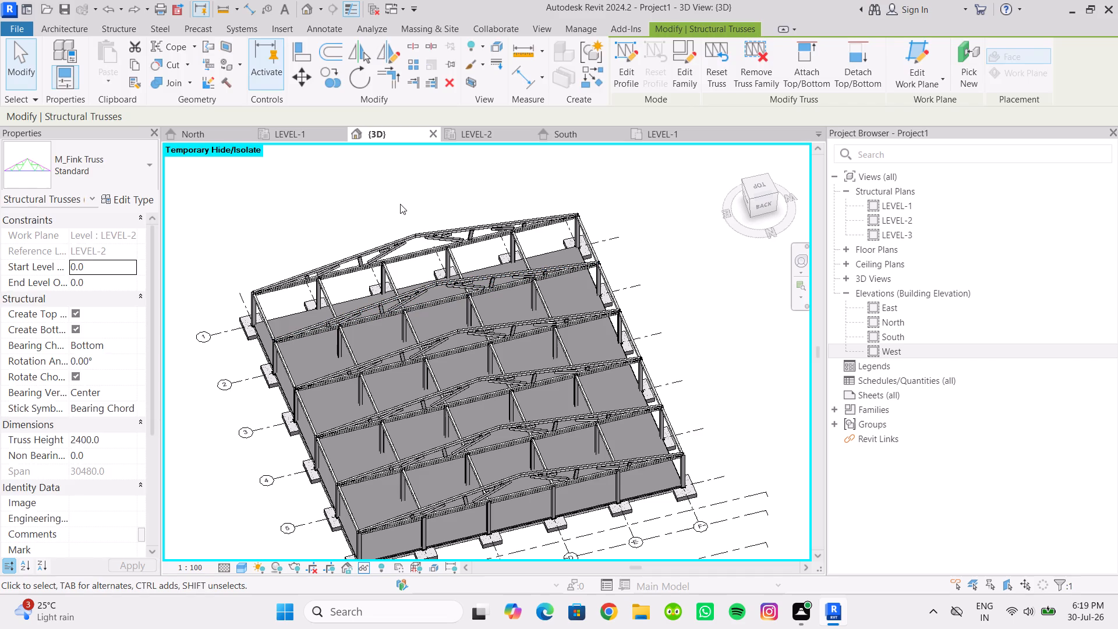
{"action": "left_click", "coordinate": [410, 233]}
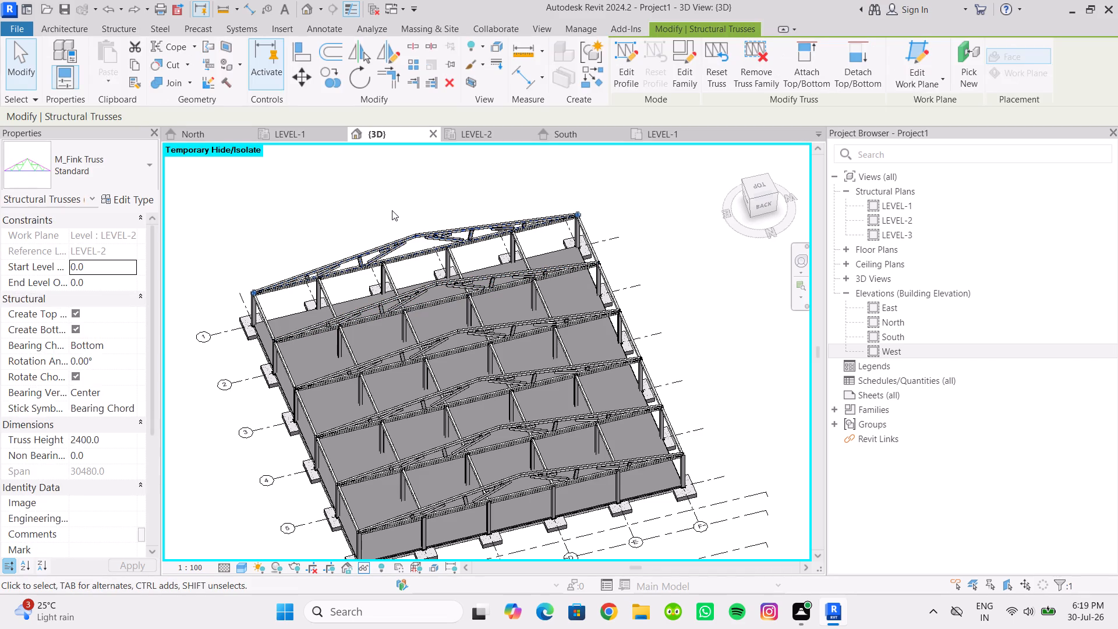
{"action": "left_click", "coordinate": [392, 210]}
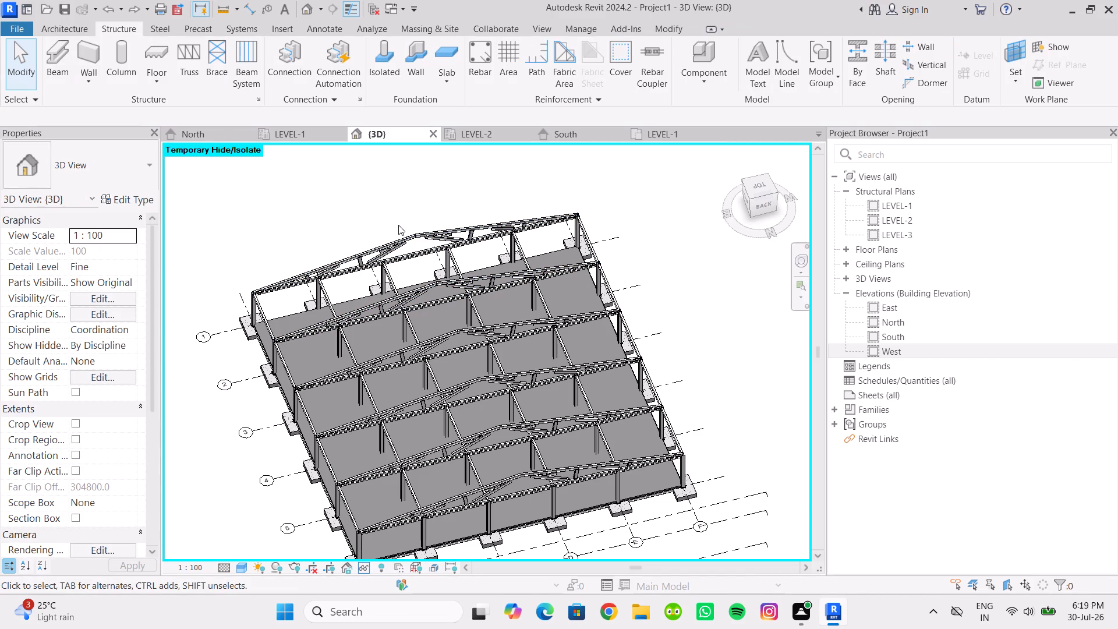
{"action": "scroll", "coordinate": [398, 225], "scroll_direction": "up", "scroll_amount": 6}
{"action": "left_click", "coordinate": [431, 250]}
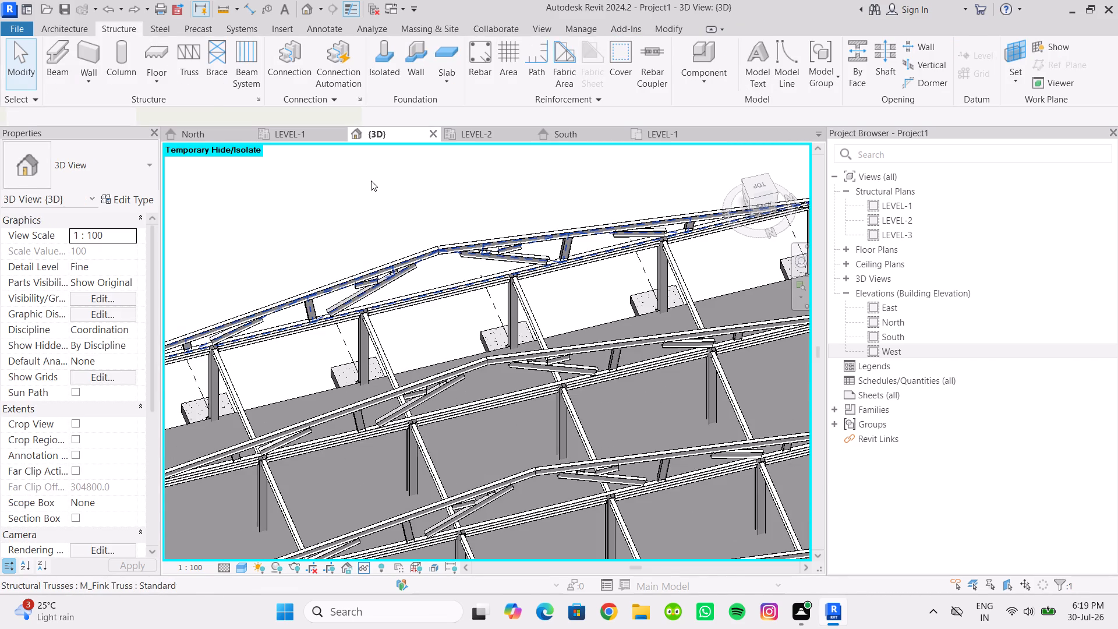
{"action": "left_click", "coordinate": [371, 181]}
{"action": "scroll", "coordinate": [414, 248], "scroll_direction": "down", "scroll_amount": 6}
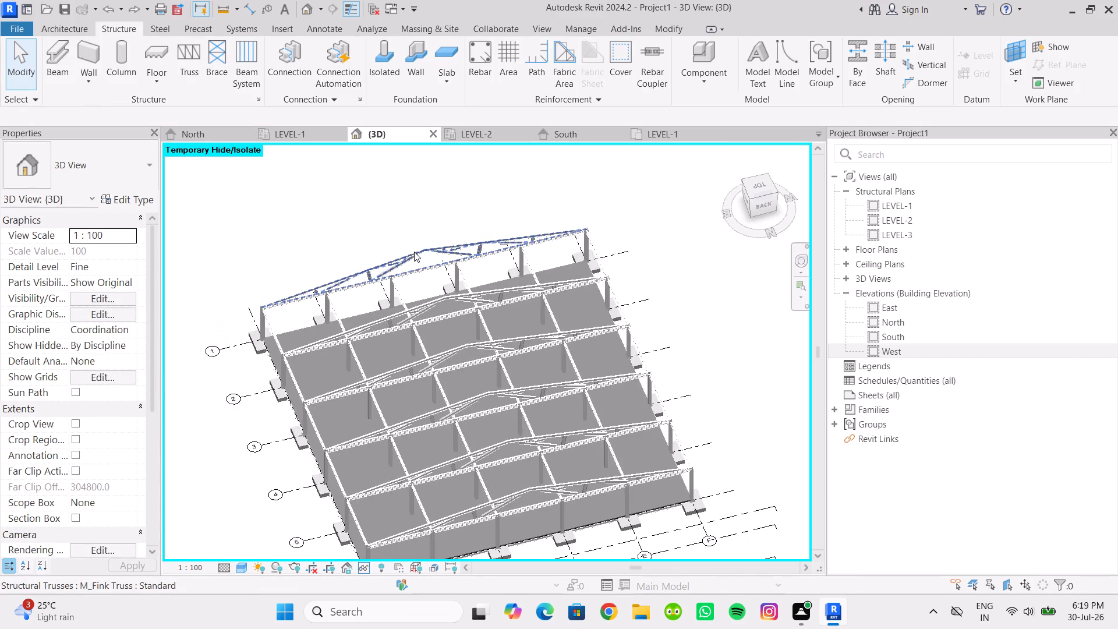
Review the complete steel frame in 3D, covering the trusses, columns, footings and slab from grid 1 to grid 6.
{"action": "scroll", "coordinate": [414, 255], "scroll_direction": "down", "scroll_amount": 7}
{"action": "scroll", "coordinate": [458, 435], "scroll_direction": "up", "scroll_amount": 2}
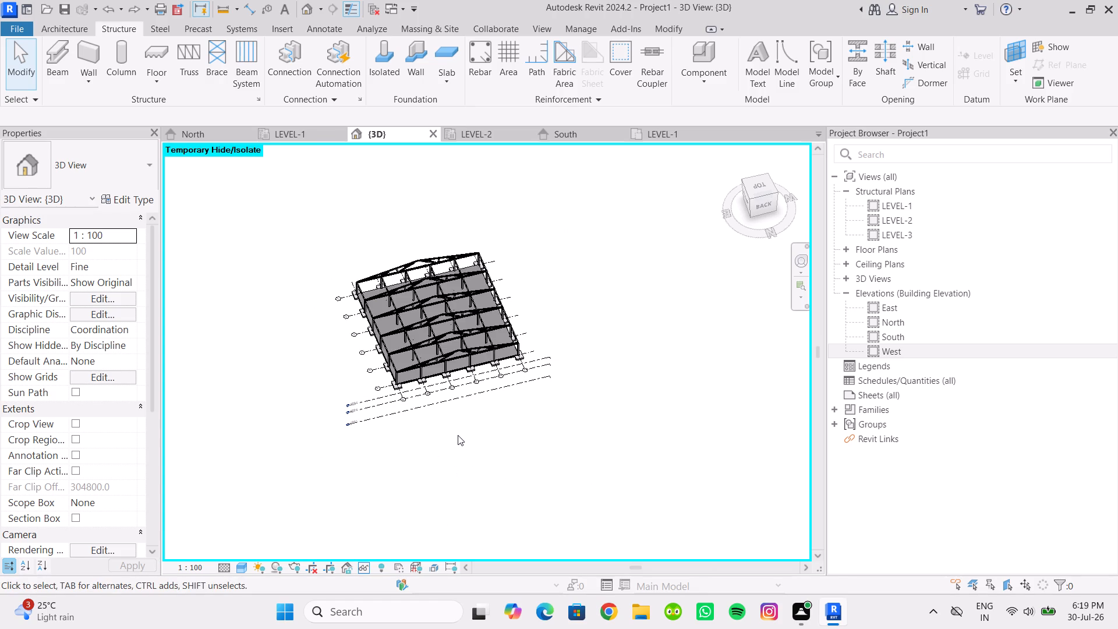
{"action": "scroll", "coordinate": [458, 435], "scroll_direction": "up", "scroll_amount": 1}
{"action": "scroll", "coordinate": [473, 421], "scroll_direction": "down", "scroll_amount": 2}
{"action": "middle_click_drag", "start_coordinate": [473, 421], "coordinate": [452, 420]}
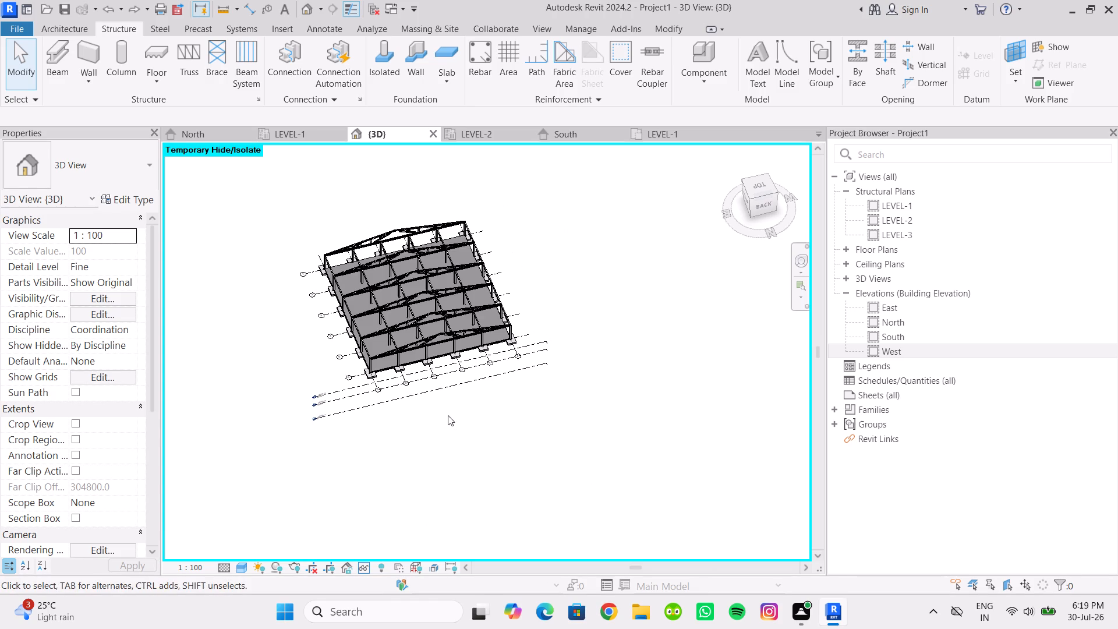
{"action": "scroll", "coordinate": [421, 321], "scroll_direction": "up", "scroll_amount": 6}
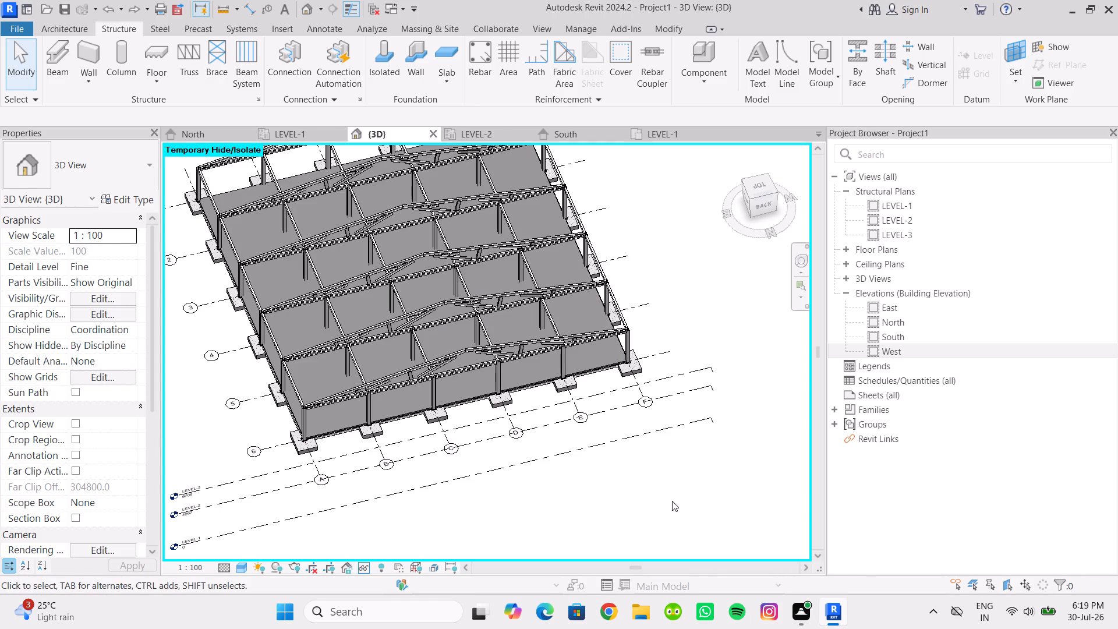
{"action": "left_click", "coordinate": [672, 501]}
{"action": "scroll", "coordinate": [673, 492], "scroll_direction": "down", "scroll_amount": 3}
{"action": "middle_click_drag", "start_coordinate": [671, 493], "coordinate": [651, 480]}
{"action": "scroll", "coordinate": [647, 339], "scroll_direction": "up", "scroll_amount": 2}
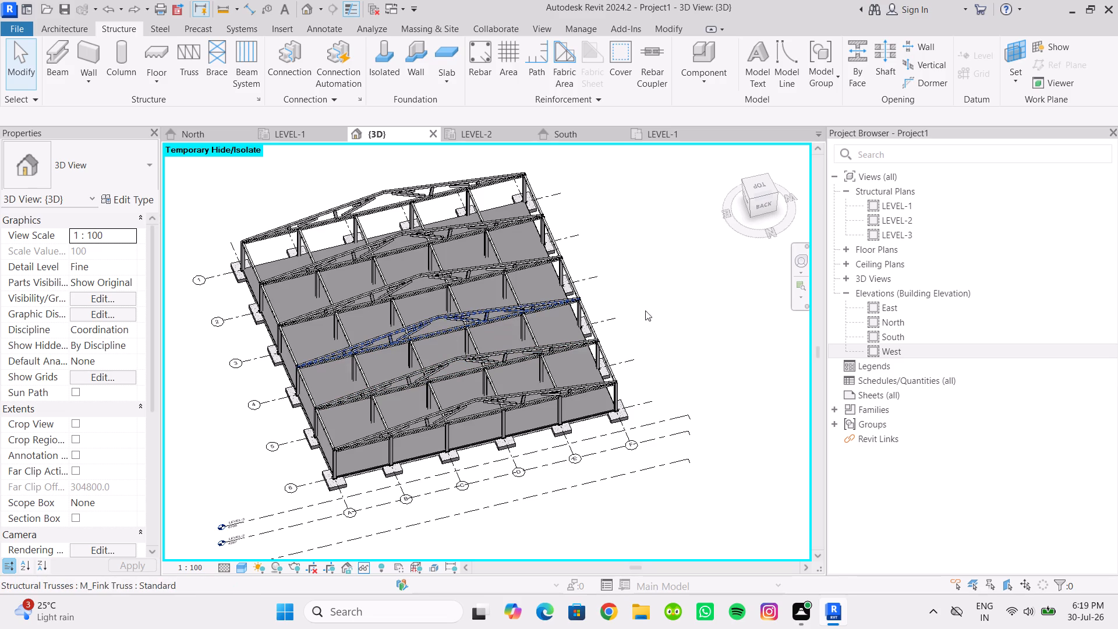
{"action": "left_click", "coordinate": [672, 310]}
{"action": "scroll", "coordinate": [520, 306], "scroll_direction": "up", "scroll_amount": 5}
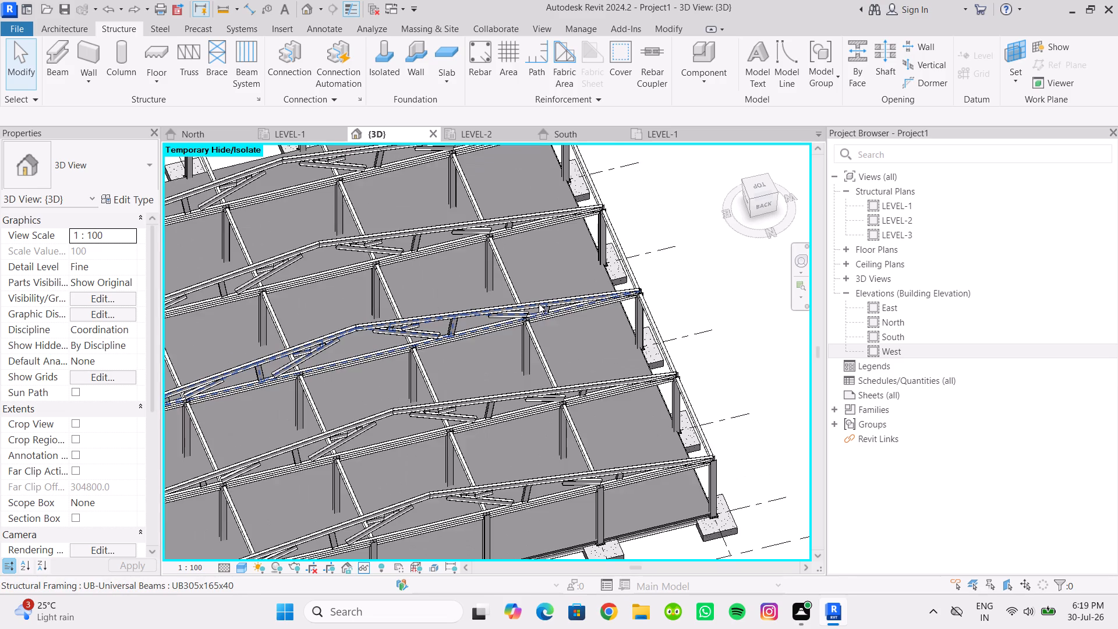
{"action": "scroll", "coordinate": [590, 314], "scroll_direction": "down", "scroll_amount": 4}
{"action": "left_click", "coordinate": [680, 273]}
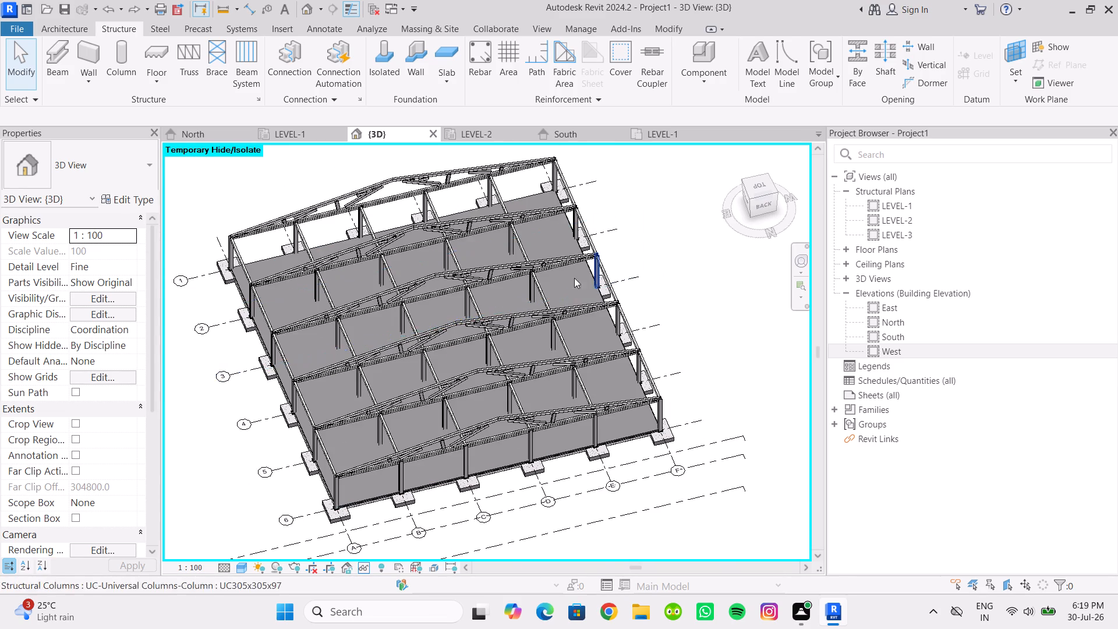
Examine the junction where a UB305x165x40 beam meets an interior column beneath a Fink truss.
{"action": "scroll", "coordinate": [531, 267], "scroll_direction": "up", "scroll_amount": 18}
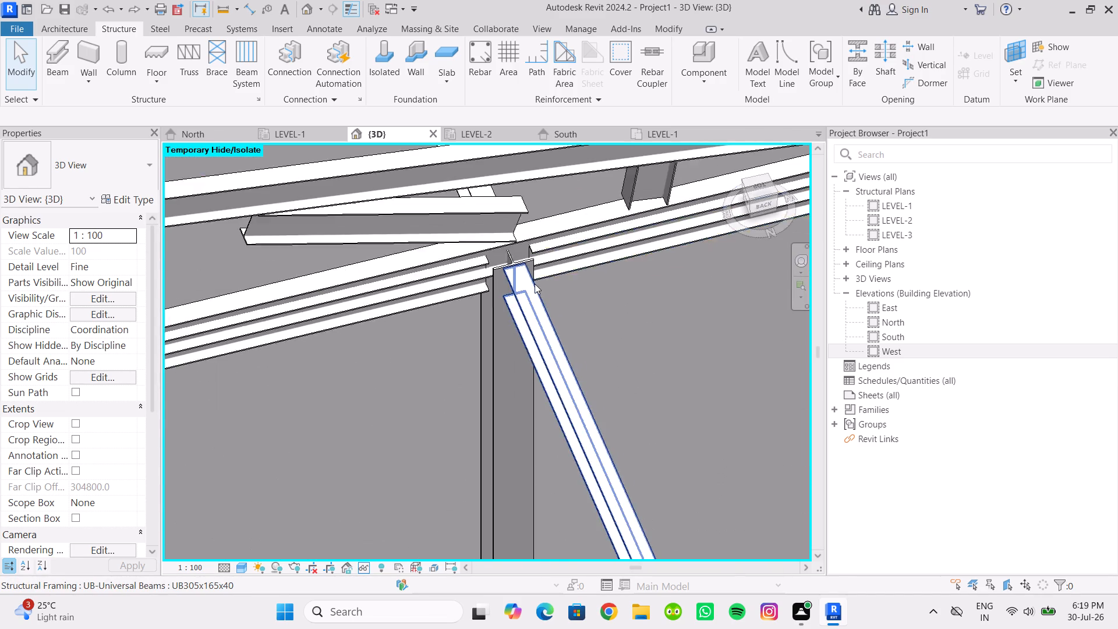
{"action": "scroll", "coordinate": [533, 284], "scroll_direction": "up", "scroll_amount": 6}
{"action": "scroll", "coordinate": [487, 338], "scroll_direction": "down", "scroll_amount": 8}
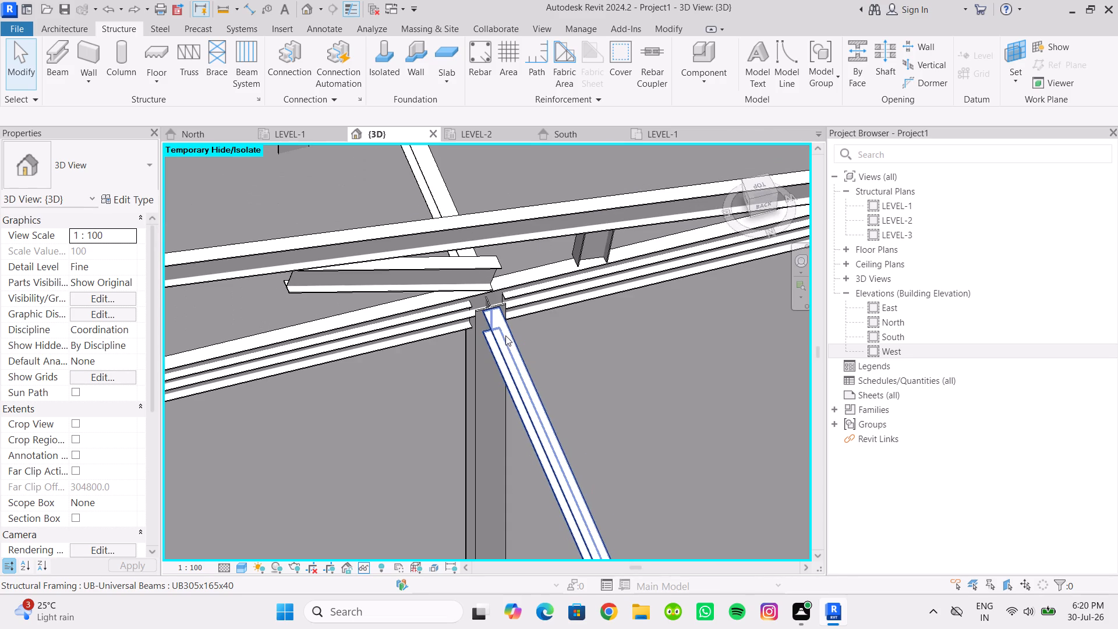
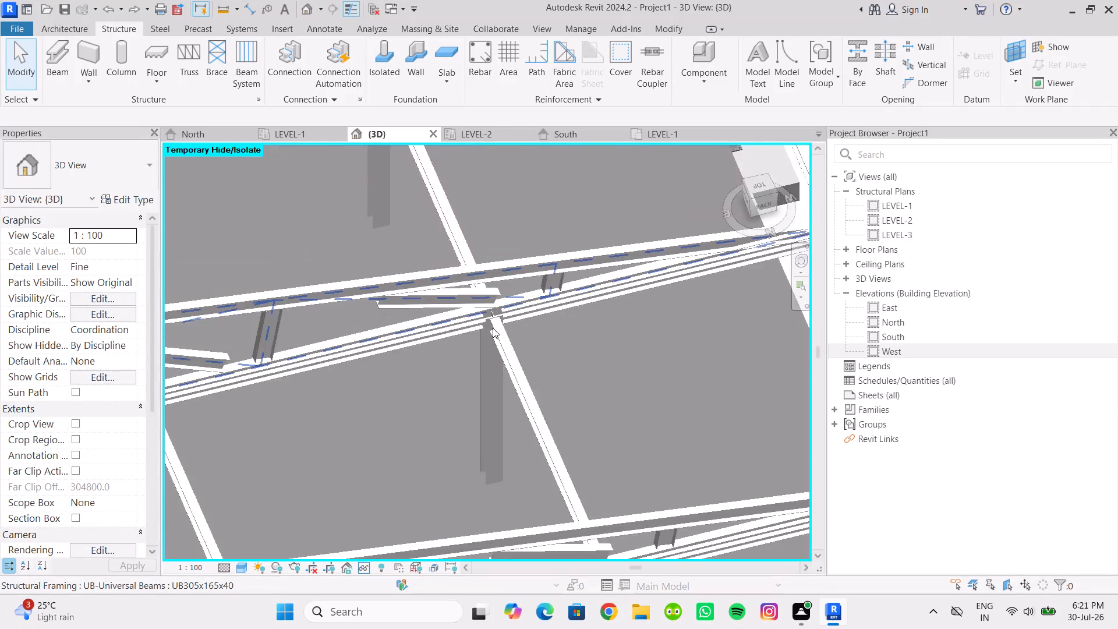
Examine the whole steel frame in the 3D view, then the truss and column layout in the North elevation.
{"action": "scroll", "coordinate": [487, 371], "scroll_direction": "down", "scroll_amount": 2}
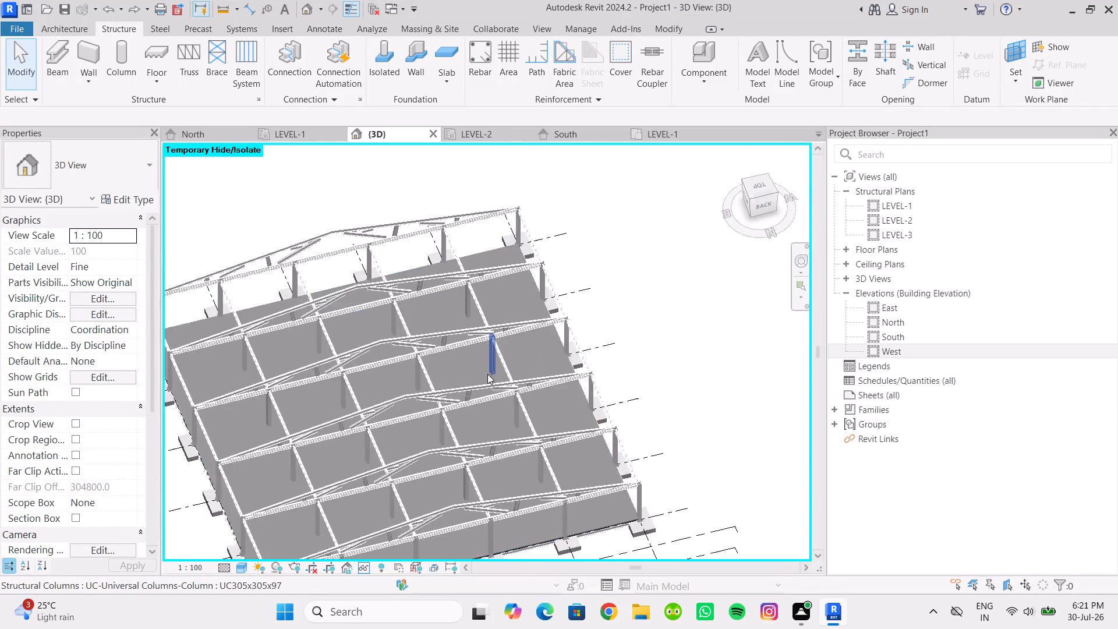
{"action": "scroll", "coordinate": [487, 374], "scroll_direction": "down", "scroll_amount": 2}
{"action": "middle_click_drag", "start_coordinate": [486, 385], "coordinate": [476, 325]}
{"action": "left_click", "coordinate": [218, 414]}
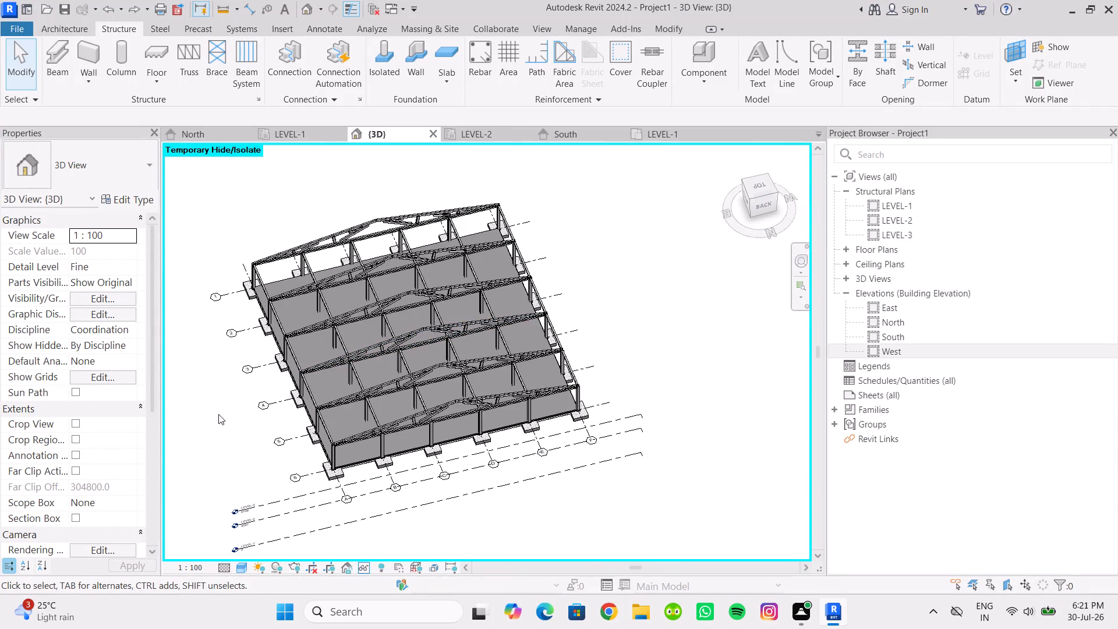
{"action": "left_click", "coordinate": [216, 140]}
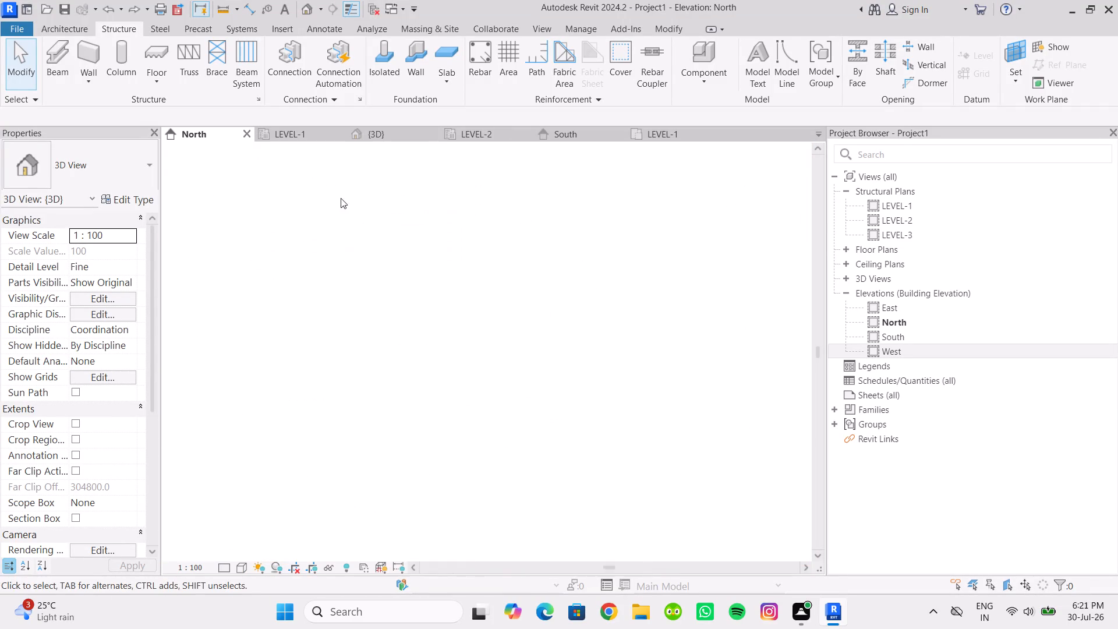
{"action": "scroll", "coordinate": [421, 436], "scroll_direction": "down", "scroll_amount": 5}
{"action": "middle_click_drag", "start_coordinate": [434, 458], "coordinate": [507, 435]}
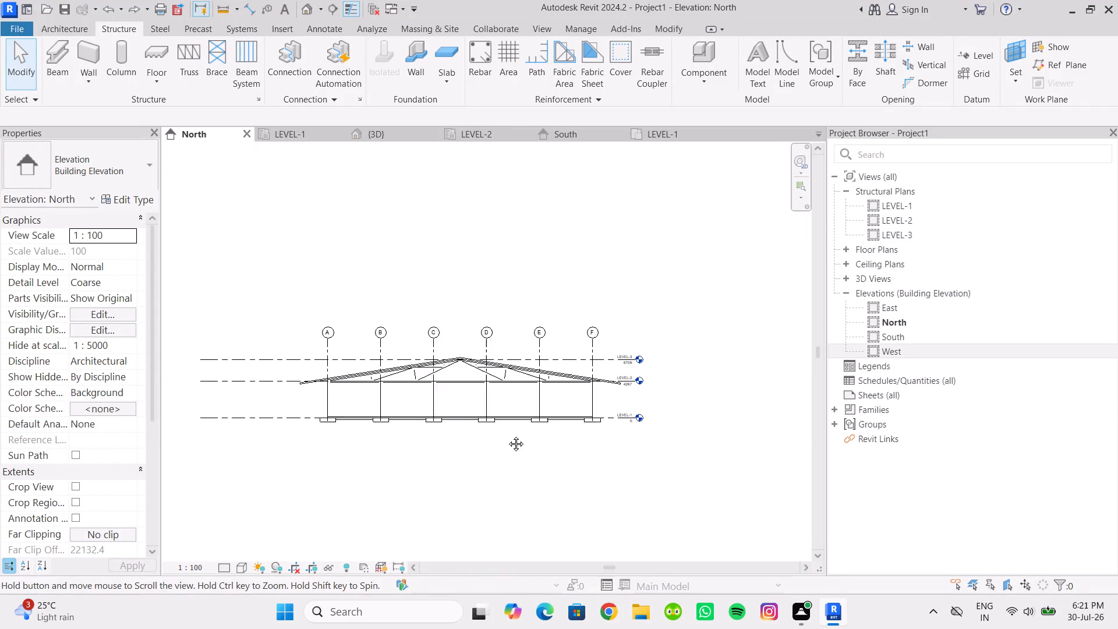
{"action": "middle_click_drag", "start_coordinate": [507, 435], "coordinate": [528, 434]}
{"action": "scroll", "coordinate": [461, 446], "scroll_direction": "up", "scroll_amount": 2}
{"action": "middle_click_drag", "start_coordinate": [469, 452], "coordinate": [437, 458]}
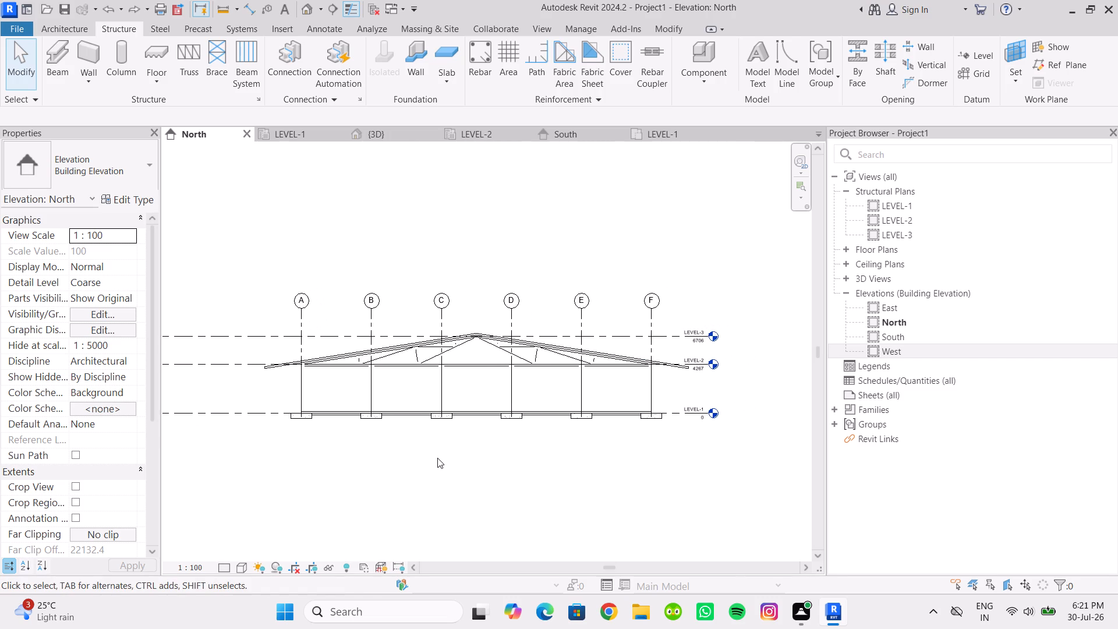
{"action": "scroll", "coordinate": [437, 458], "scroll_direction": "up", "scroll_amount": 2}
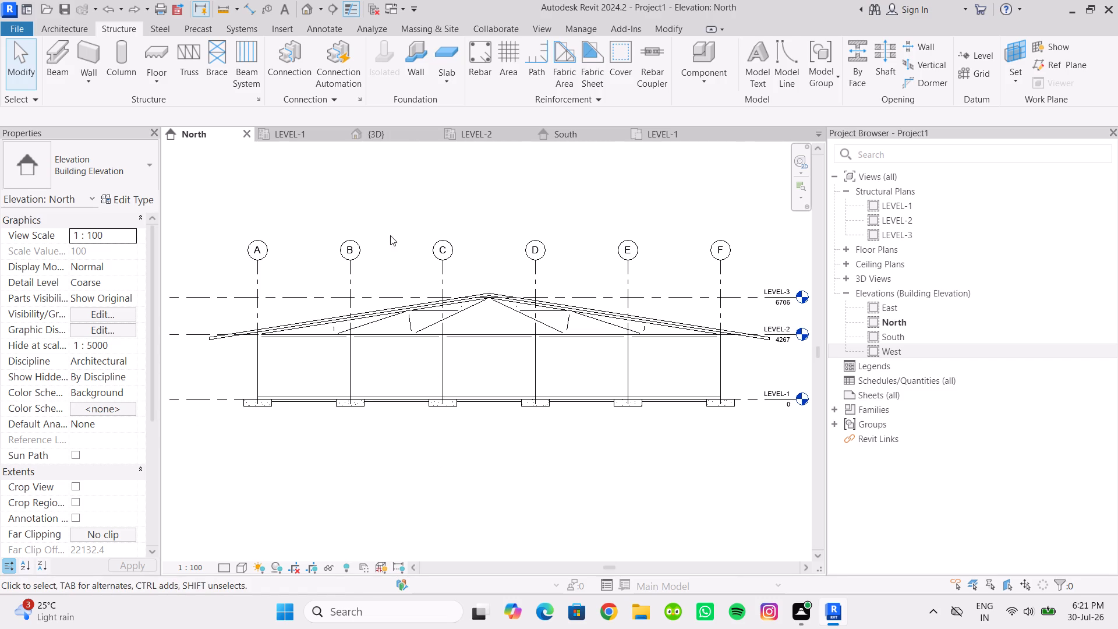
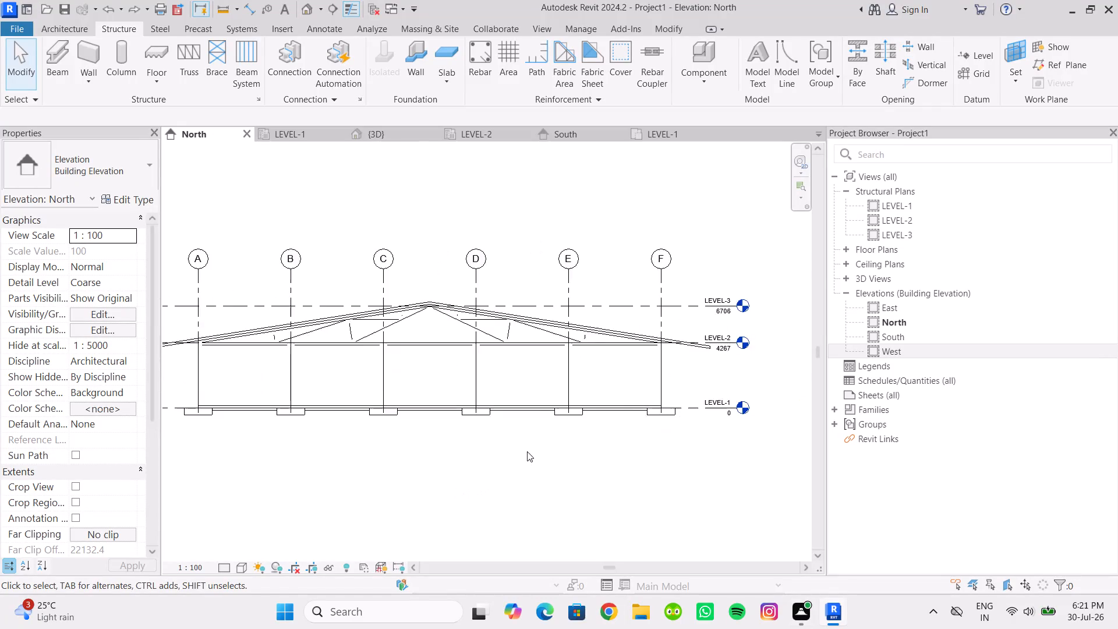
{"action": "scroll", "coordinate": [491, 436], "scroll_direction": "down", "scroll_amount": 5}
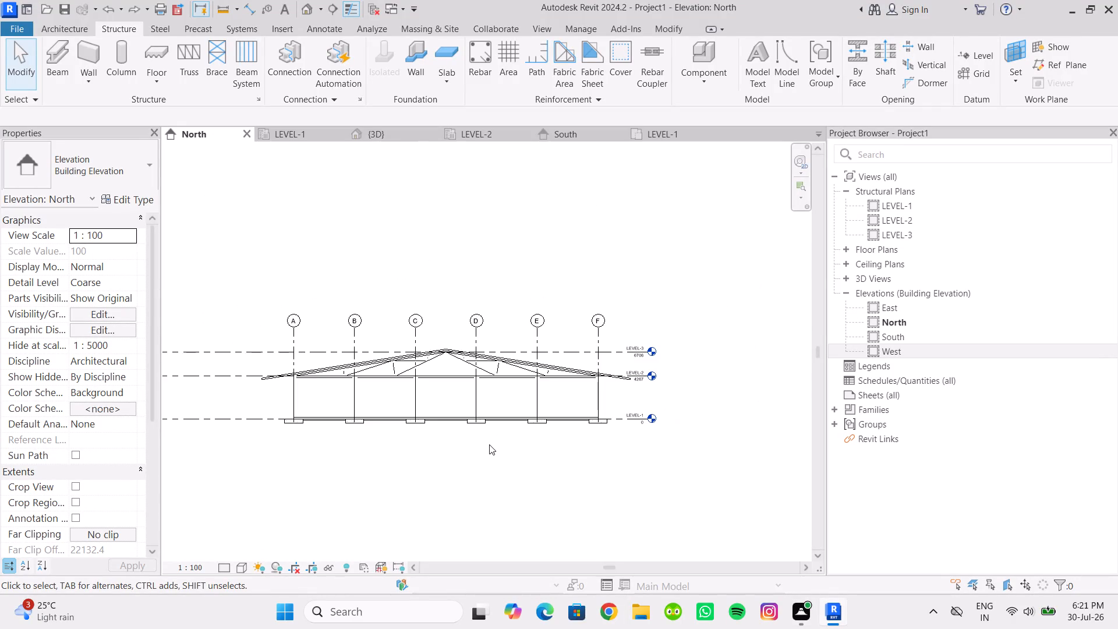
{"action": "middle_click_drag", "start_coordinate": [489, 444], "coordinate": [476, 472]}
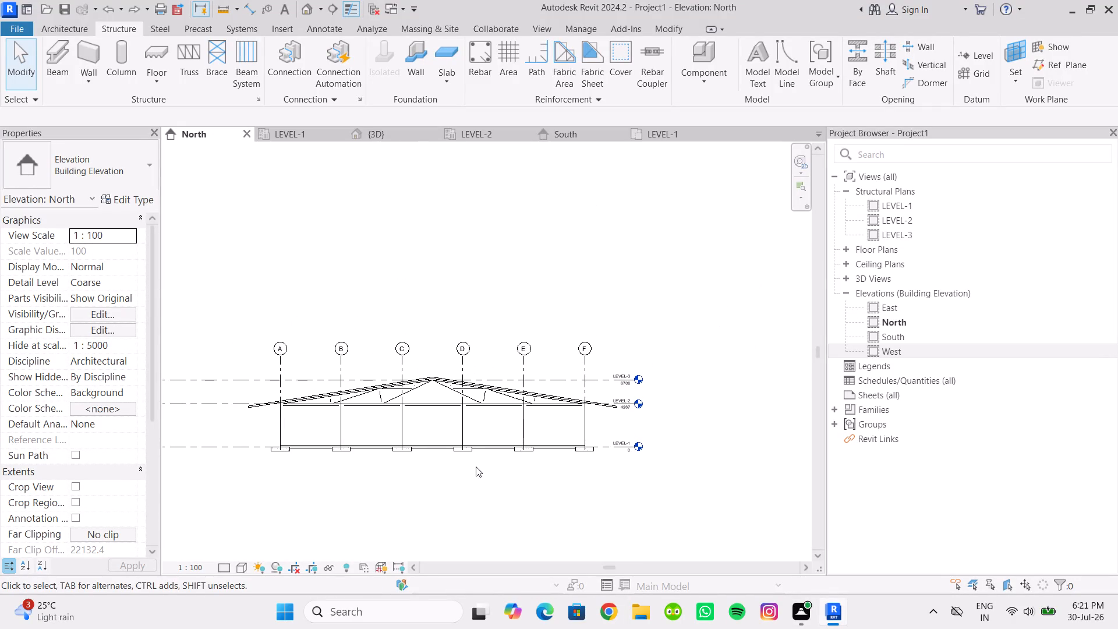
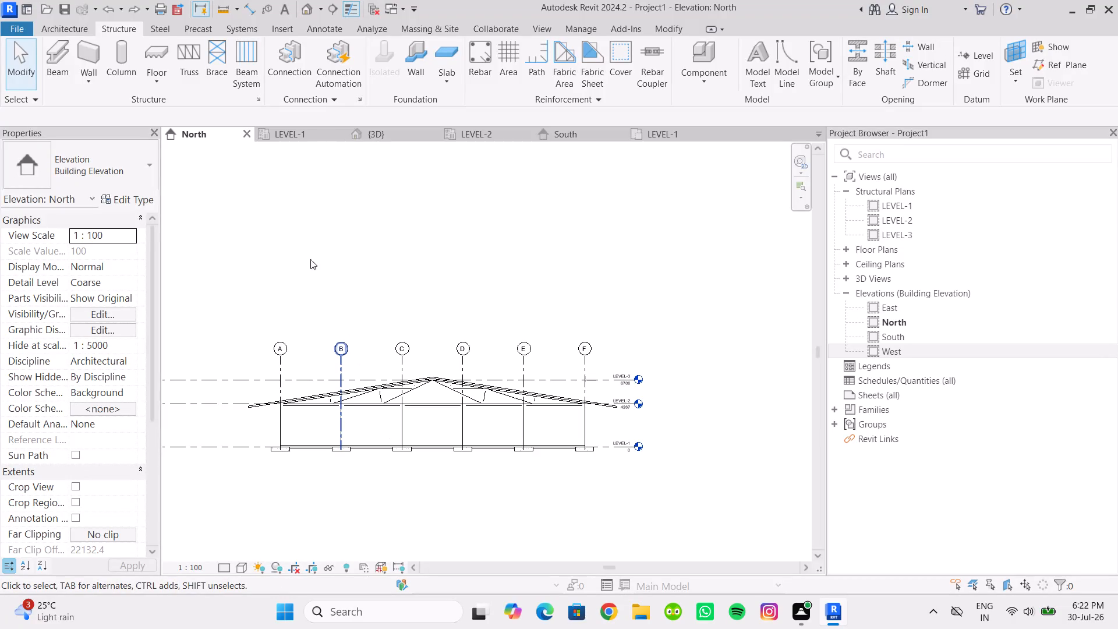
Examine the North elevation, checking the roof ridge, trusses, beams and columns against grids A to F and the three levels.
{"action": "scroll", "coordinate": [390, 181], "scroll_direction": "up", "scroll_amount": 1}
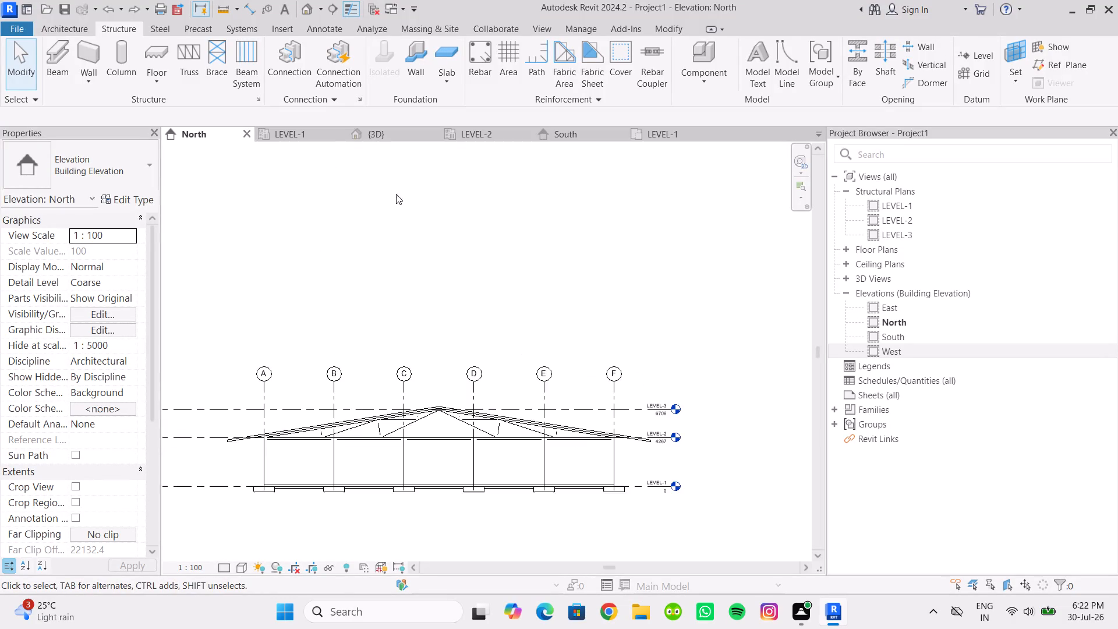
{"action": "scroll", "coordinate": [401, 232], "scroll_direction": "up", "scroll_amount": 2}
{"action": "middle_click_drag", "start_coordinate": [383, 338], "coordinate": [355, 267]}
{"action": "scroll", "coordinate": [447, 415], "scroll_direction": "up", "scroll_amount": 4}
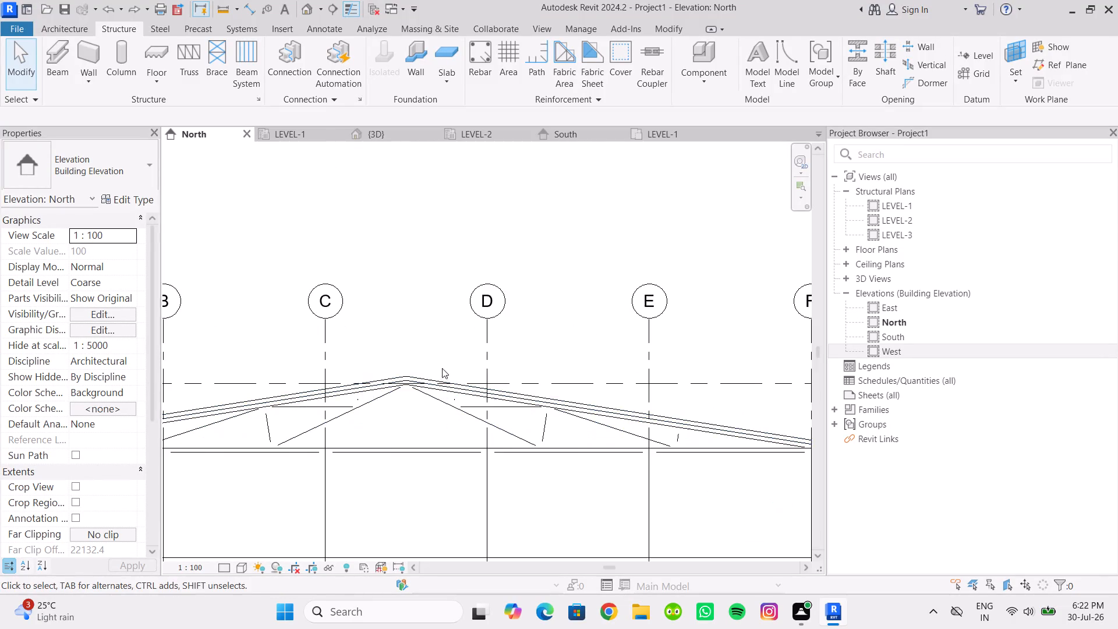
{"action": "scroll", "coordinate": [429, 351], "scroll_direction": "down", "scroll_amount": 3}
{"action": "left_click", "coordinate": [401, 271]}
{"action": "scroll", "coordinate": [418, 353], "scroll_direction": "up", "scroll_amount": 9}
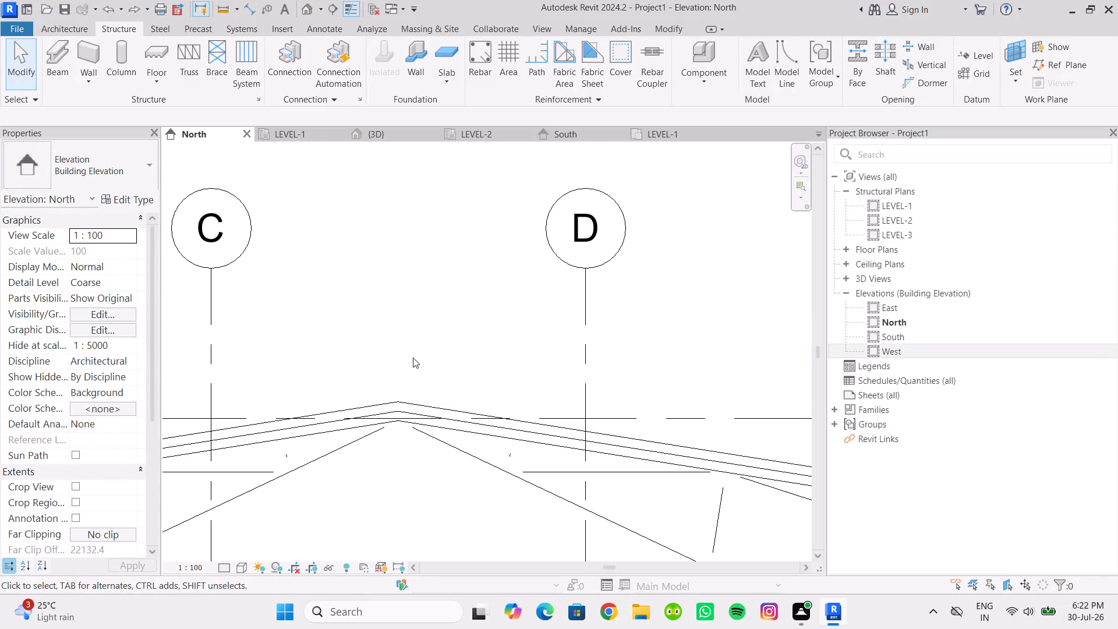
{"action": "middle_click_drag", "start_coordinate": [412, 358], "coordinate": [405, 328]}
{"action": "scroll", "coordinate": [411, 317], "scroll_direction": "down", "scroll_amount": 8}
{"action": "middle_click_drag", "start_coordinate": [413, 328], "coordinate": [422, 363]}
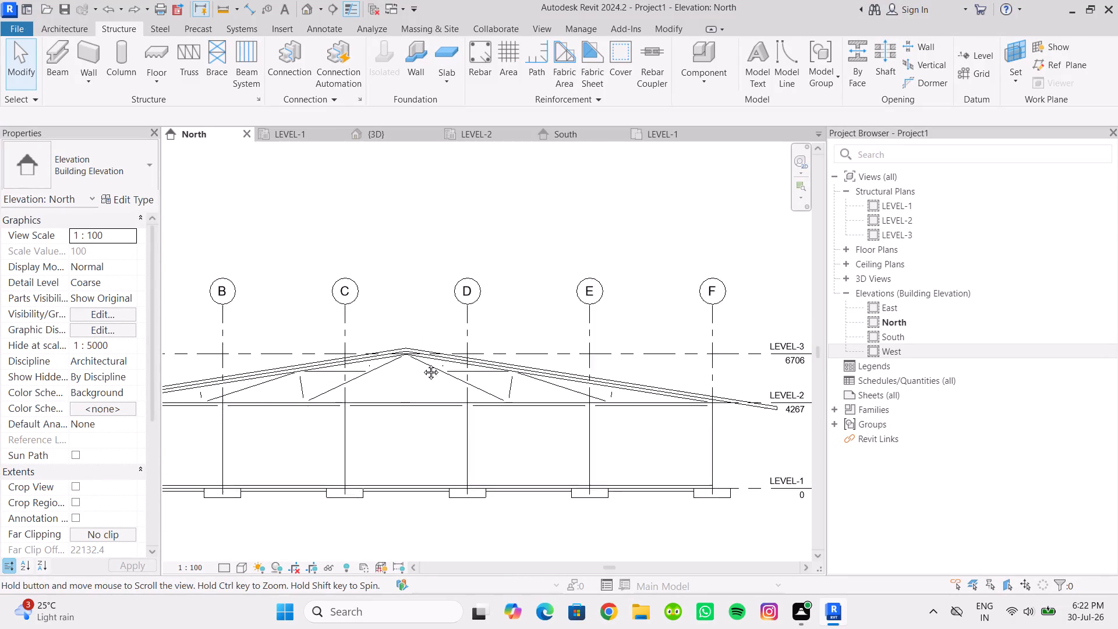
{"action": "middle_click_drag", "start_coordinate": [422, 363], "coordinate": [431, 382]}
{"action": "scroll", "coordinate": [401, 328], "scroll_direction": "down", "scroll_amount": 2}
{"action": "middle_click_drag", "start_coordinate": [404, 329], "coordinate": [413, 347]}
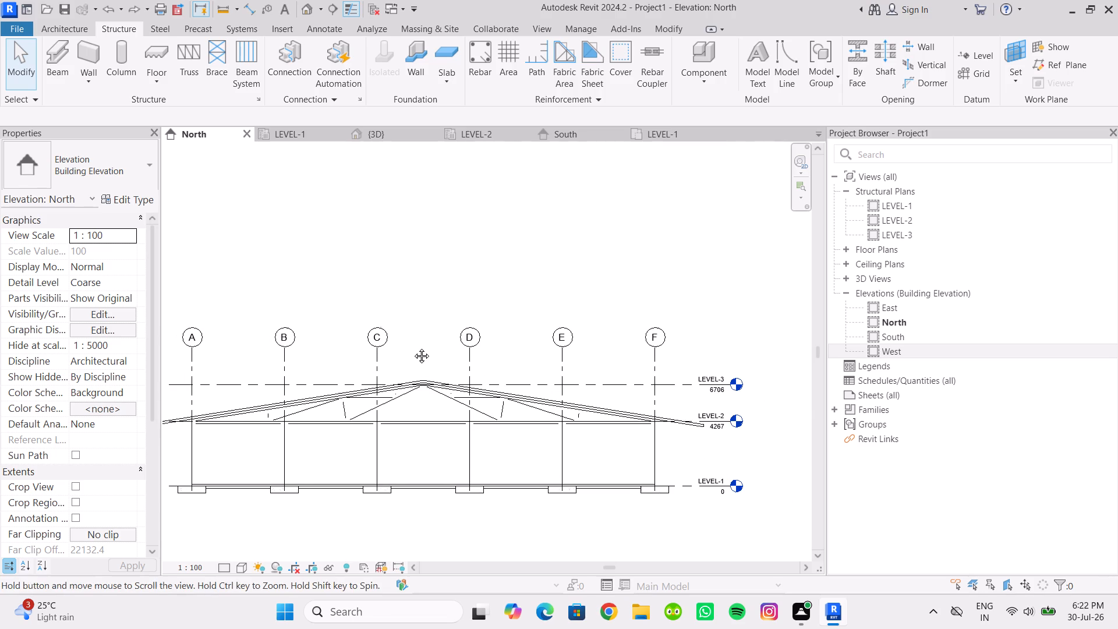
{"action": "middle_click_drag", "start_coordinate": [413, 347], "coordinate": [438, 372]}
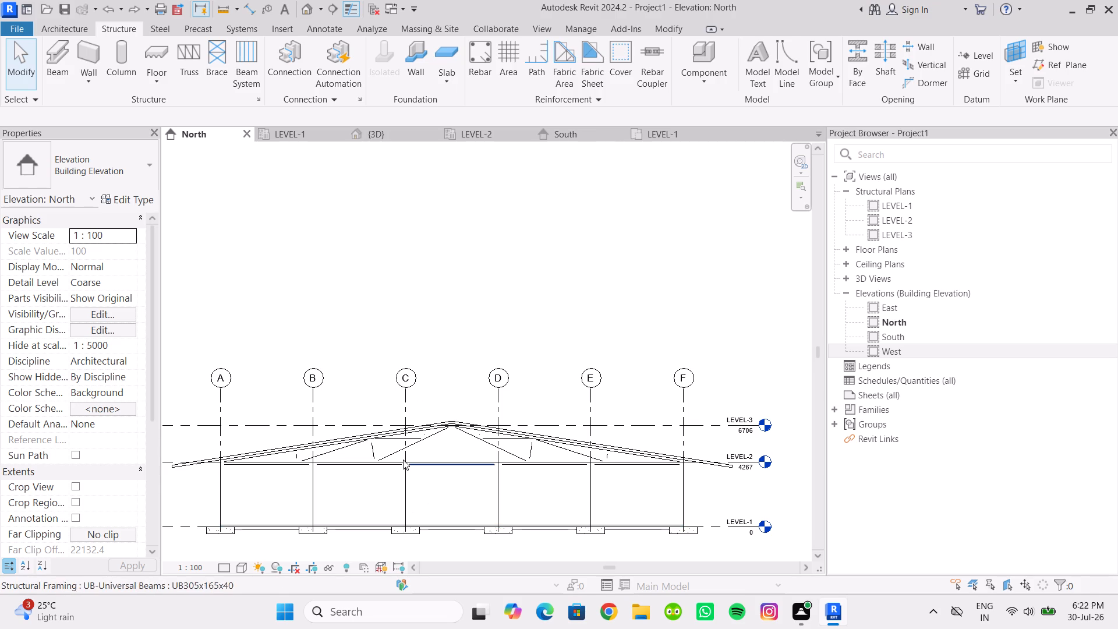
{"action": "scroll", "coordinate": [403, 453], "scroll_direction": "down", "scroll_amount": 2}
{"action": "middle_click_drag", "start_coordinate": [406, 462], "coordinate": [390, 396]}
{"action": "scroll", "coordinate": [402, 480], "scroll_direction": "down", "scroll_amount": 1}
{"action": "middle_click_drag", "start_coordinate": [402, 480], "coordinate": [413, 473]}
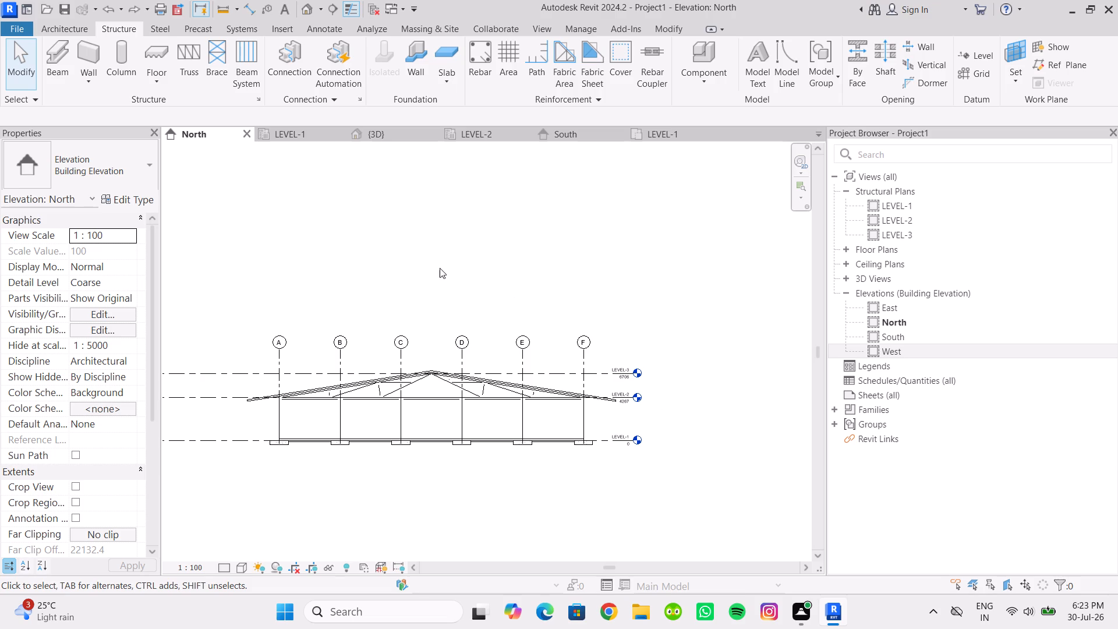
Open the {3D} view and reset its temporary hide/isolate so the roof is shown with the frame.
{"action": "left_click", "coordinate": [378, 135]}
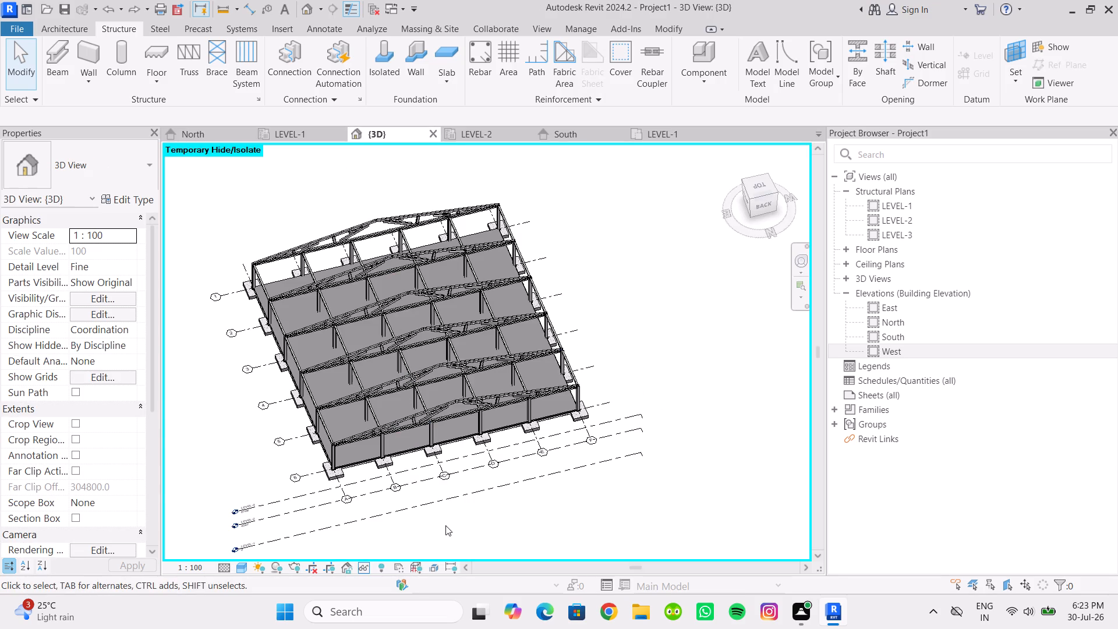
{"action": "type", "text": "HR"}
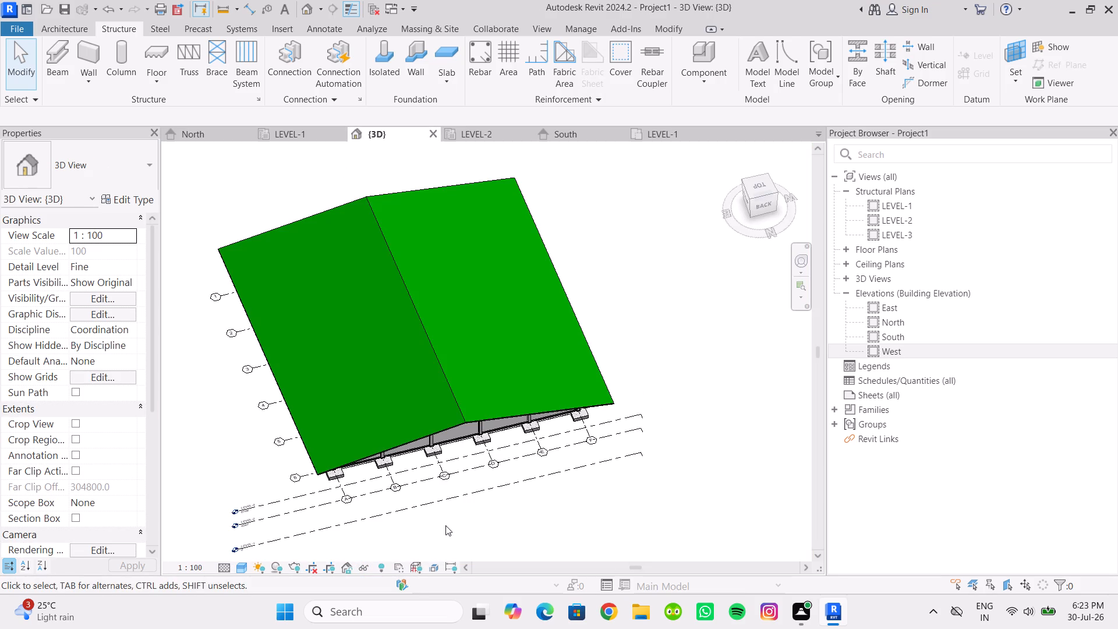
Set the 3D view's visual style to Realistic.
{"action": "scroll", "coordinate": [484, 511], "scroll_direction": "down", "scroll_amount": 1}
{"action": "scroll", "coordinate": [463, 511], "scroll_direction": "up", "scroll_amount": 2}
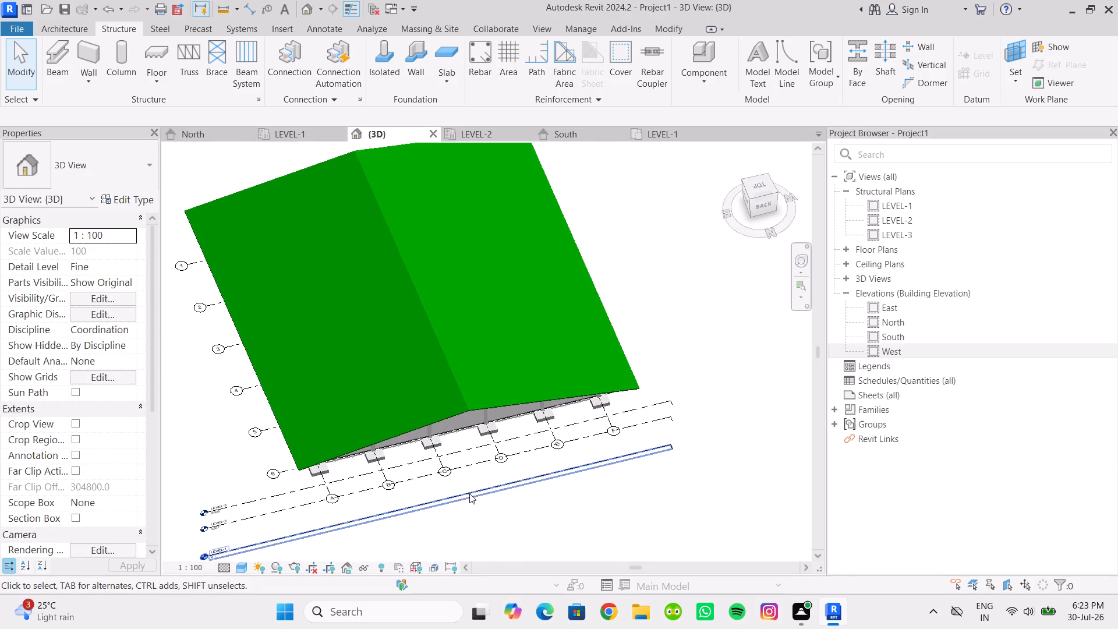
{"action": "middle_click_drag", "start_coordinate": [459, 485], "coordinate": [415, 379], "text": "shift"}
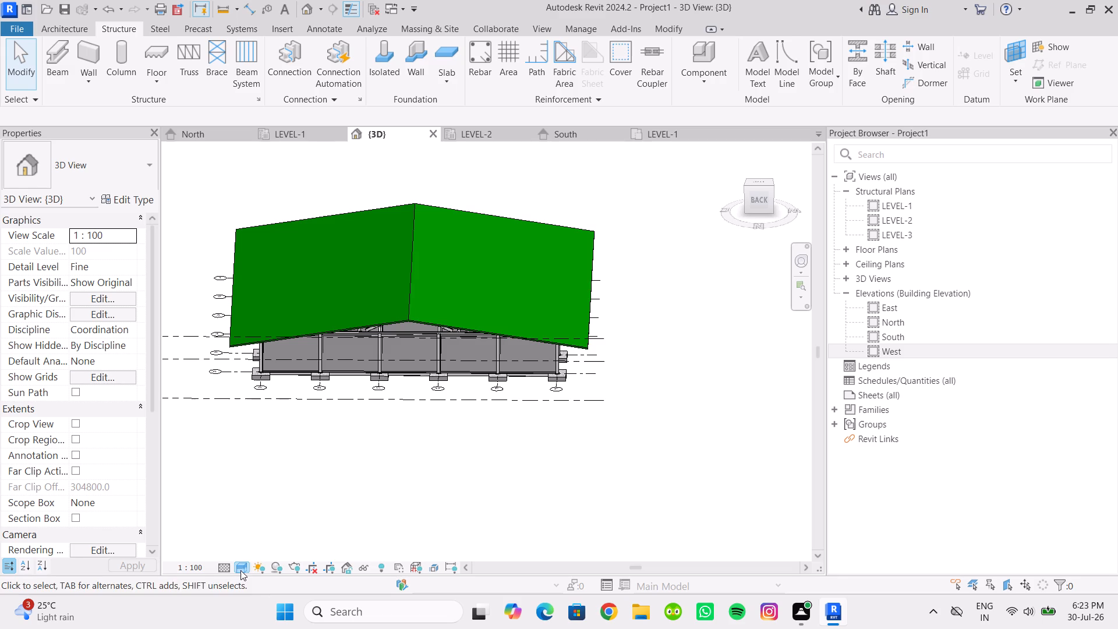
{"action": "left_click", "coordinate": [242, 570]}
{"action": "left_click", "coordinate": [256, 553]}
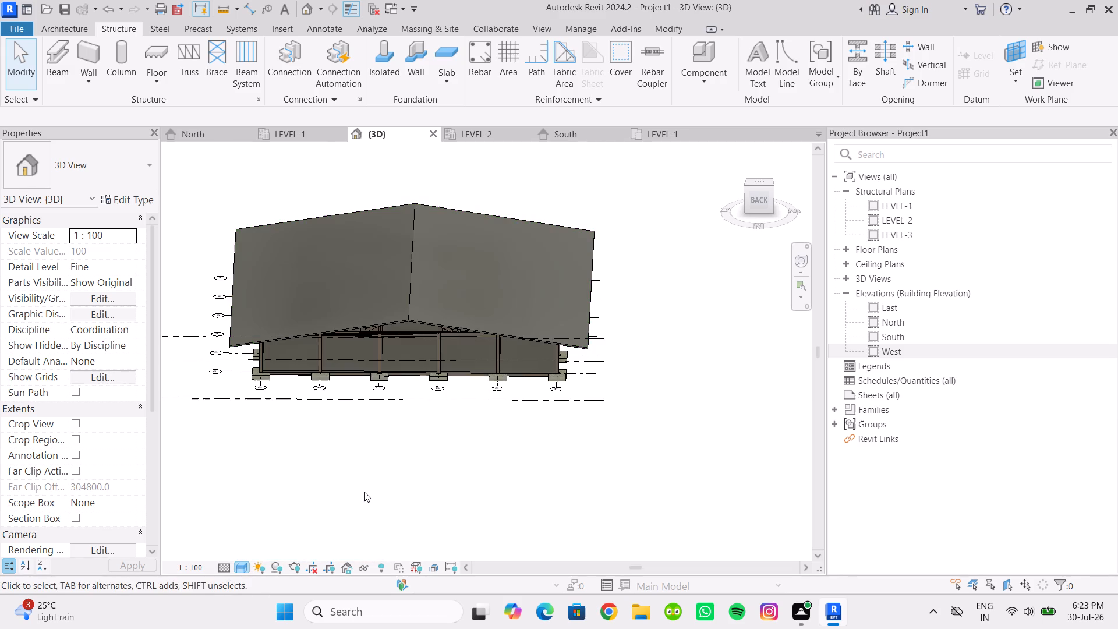
Inspect the whole building in 3D from below, from the sides and from above, checking roof, trusses, columns and footings.
{"action": "scroll", "coordinate": [364, 492], "scroll_direction": "down", "scroll_amount": 2}
{"action": "middle_click_drag", "start_coordinate": [364, 492], "coordinate": [366, 326], "text": "shift"}
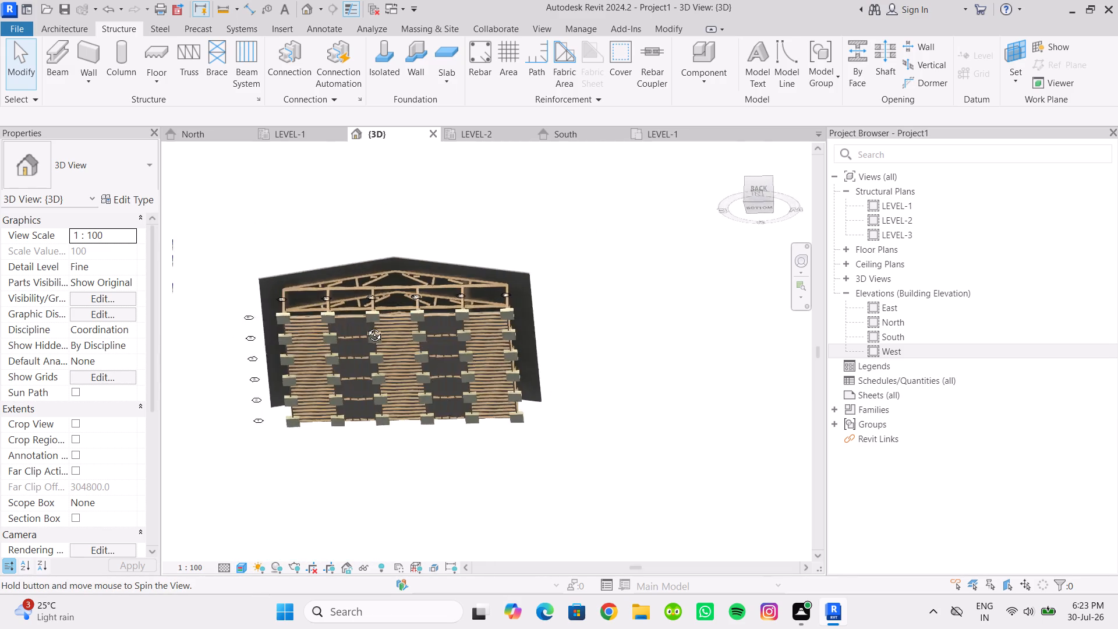
{"action": "middle_click_drag", "start_coordinate": [366, 326], "coordinate": [416, 449], "text": "shift"}
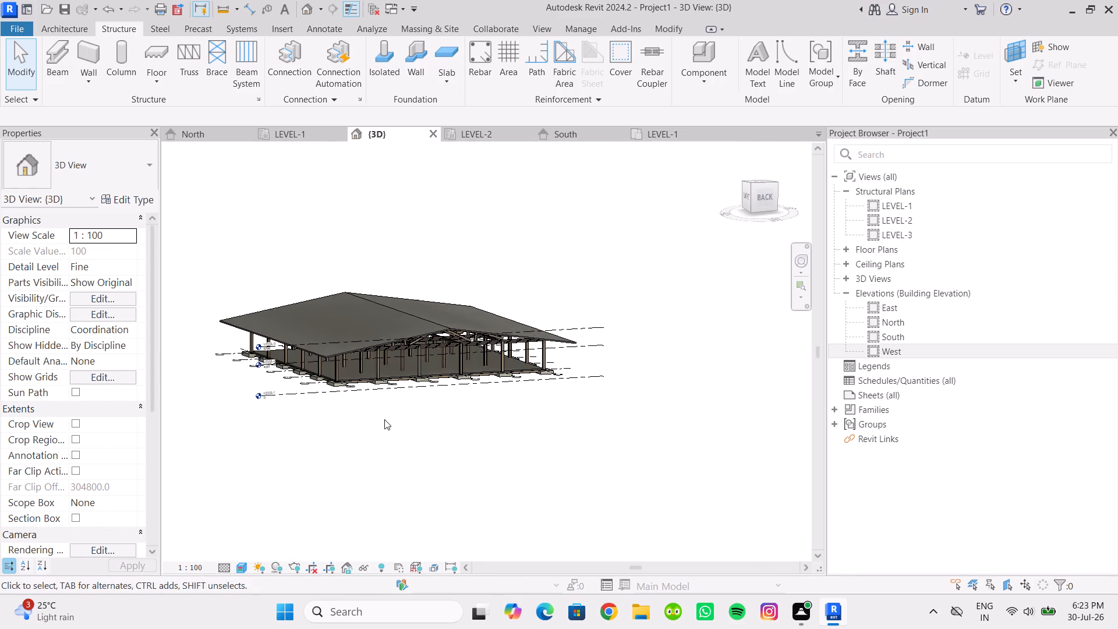
{"action": "scroll", "coordinate": [383, 418], "scroll_direction": "up", "scroll_amount": 7}
{"action": "middle_click_drag", "start_coordinate": [392, 446], "coordinate": [463, 599]}
{"action": "scroll", "coordinate": [470, 560], "scroll_direction": "down", "scroll_amount": 2}
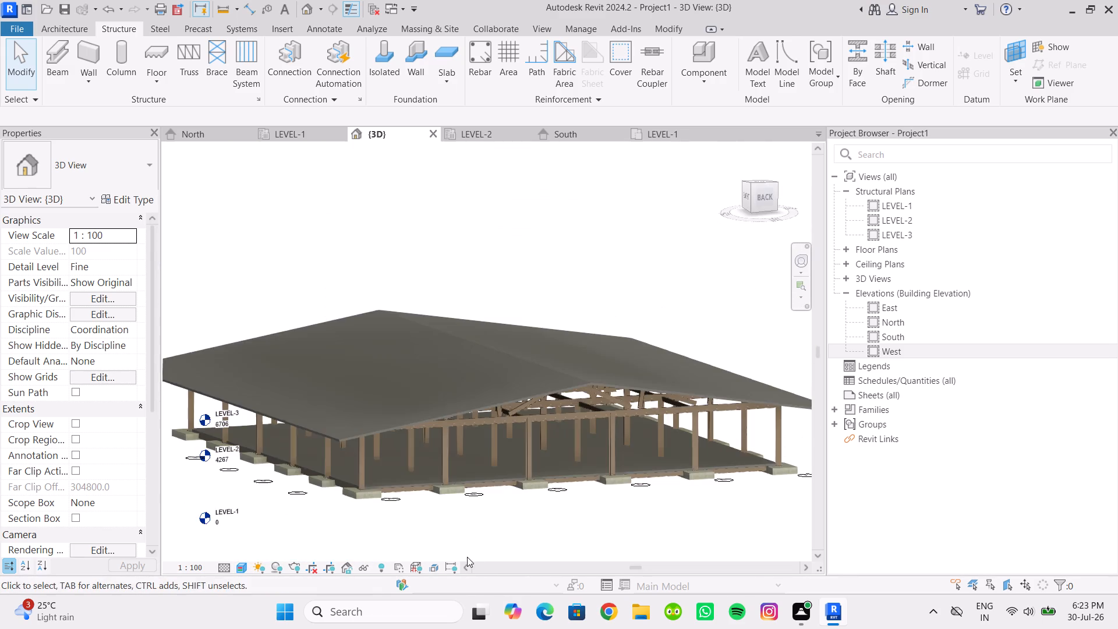
{"action": "middle_click_drag", "start_coordinate": [451, 546], "coordinate": [318, 514], "text": "shift"}
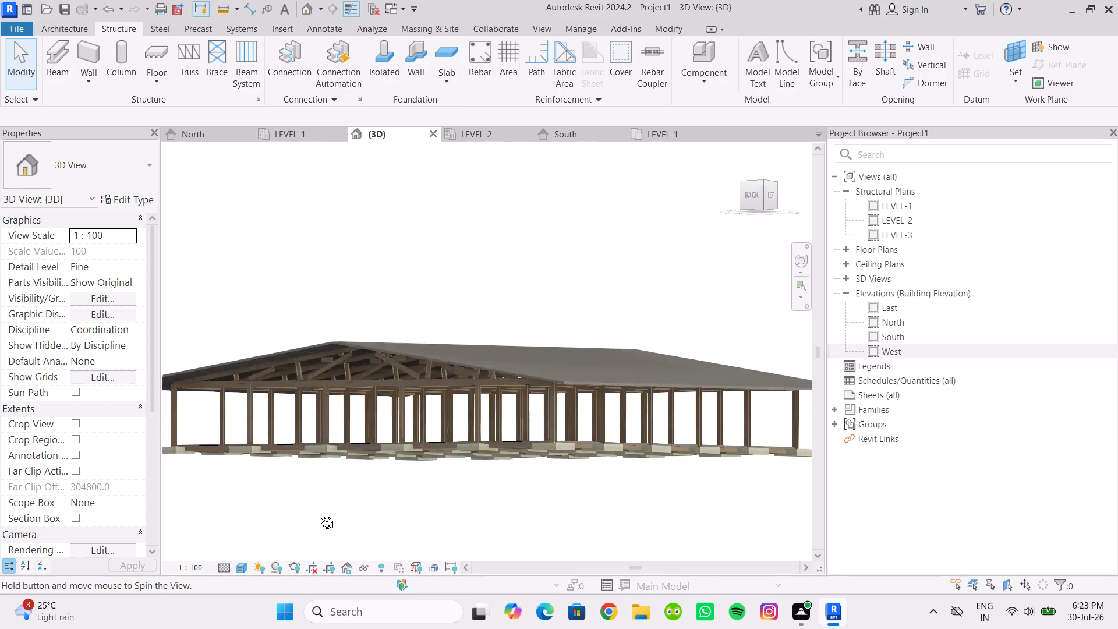
{"action": "middle_click_drag", "start_coordinate": [318, 514], "coordinate": [310, 552], "text": "shift"}
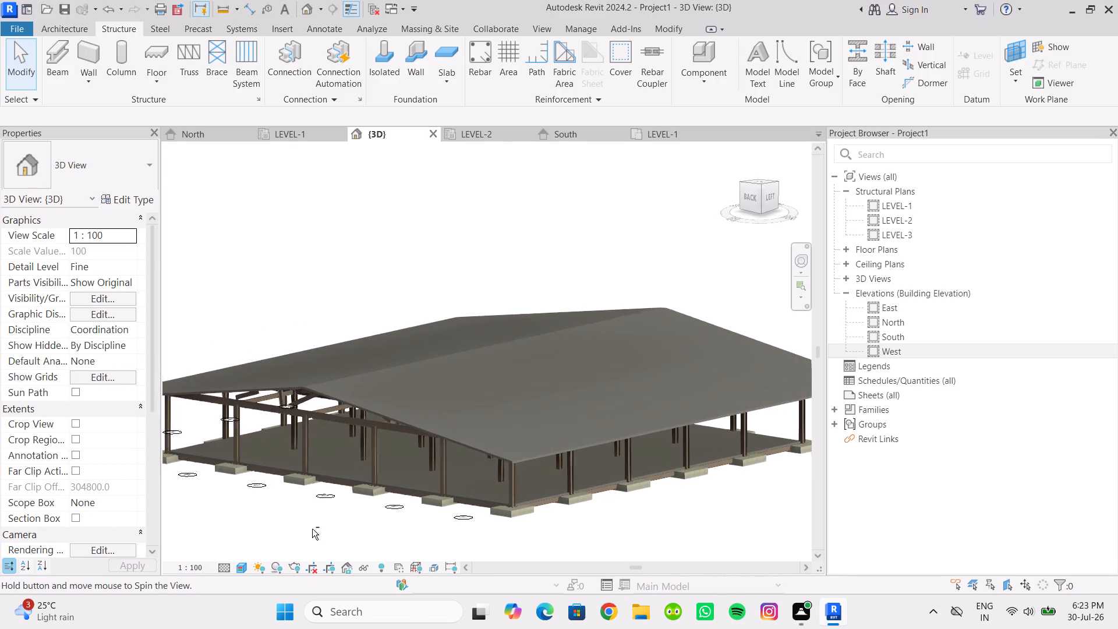
{"action": "scroll", "coordinate": [313, 518], "scroll_direction": "down", "scroll_amount": 2}
{"action": "middle_click_drag", "start_coordinate": [314, 521], "coordinate": [320, 527]}
{"action": "middle_click_drag", "start_coordinate": [323, 358], "coordinate": [368, 413], "text": "shift"}
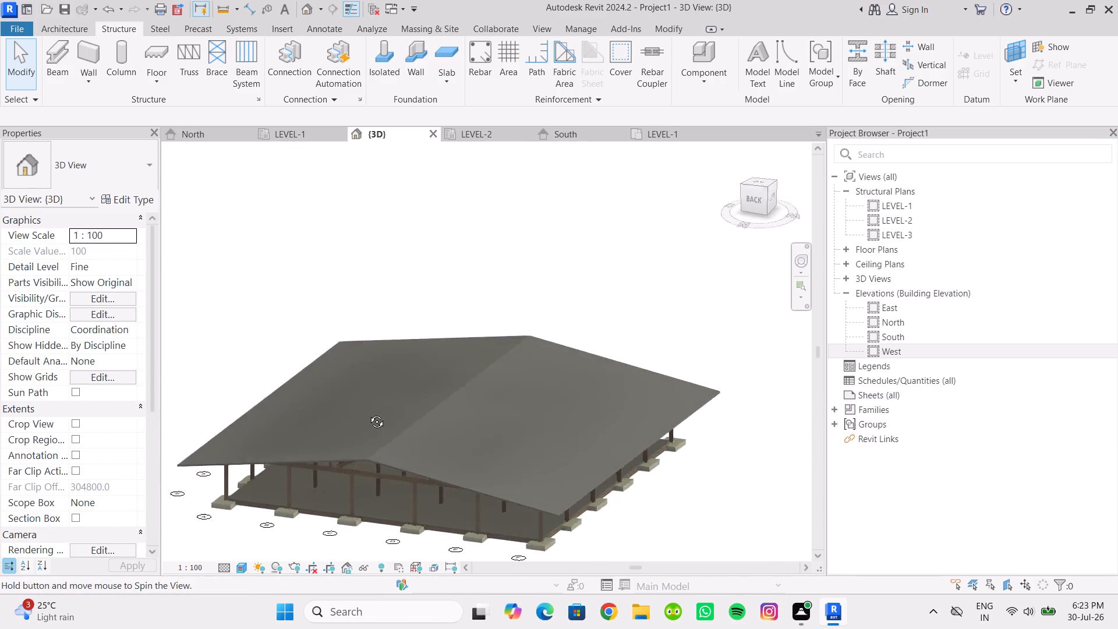
{"action": "middle_click_drag", "start_coordinate": [368, 413], "coordinate": [407, 510], "text": "shift"}
{"action": "scroll", "coordinate": [418, 435], "scroll_direction": "down", "scroll_amount": 2}
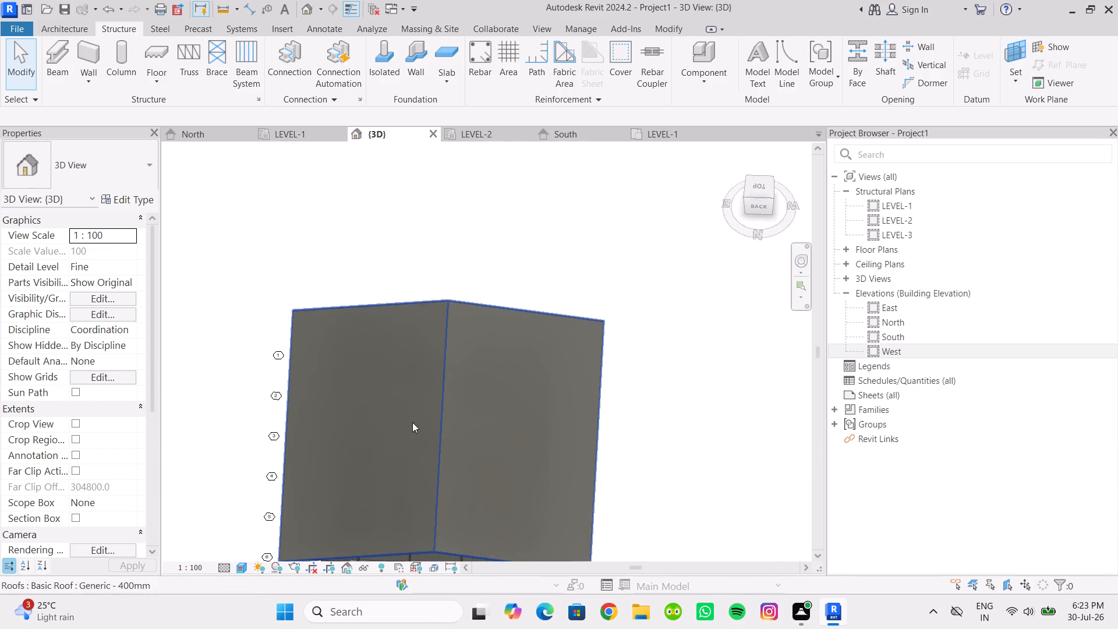
{"action": "middle_click_drag", "start_coordinate": [404, 339], "coordinate": [406, 292]}
{"action": "scroll", "coordinate": [448, 427], "scroll_direction": "down", "scroll_amount": 2}
{"action": "middle_click_drag", "start_coordinate": [448, 431], "coordinate": [426, 354]}
{"action": "left_click", "coordinate": [461, 502]}
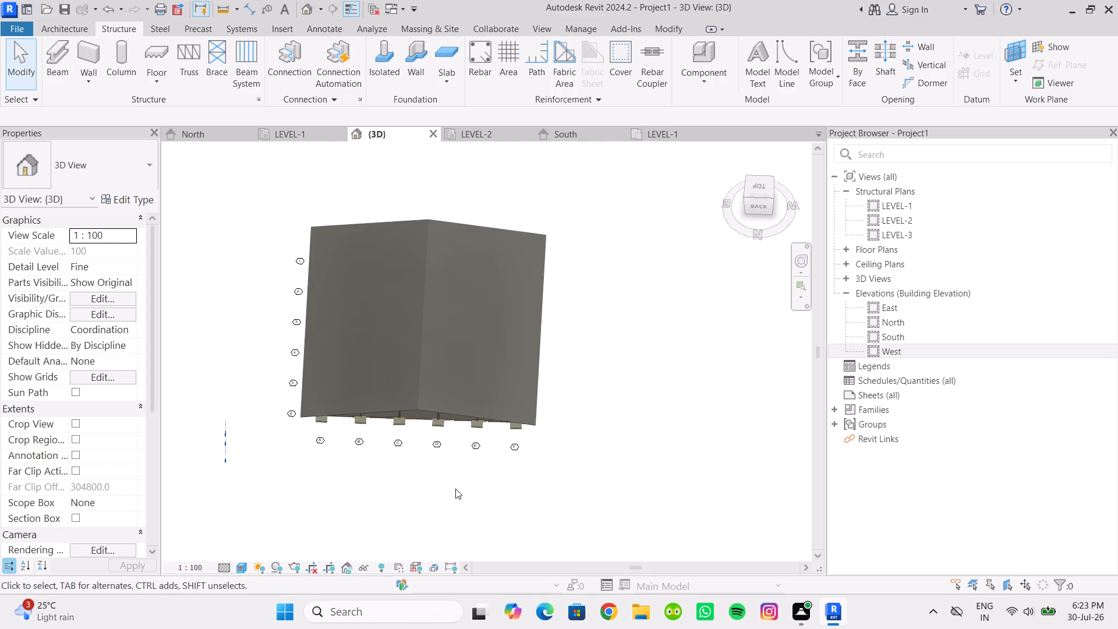
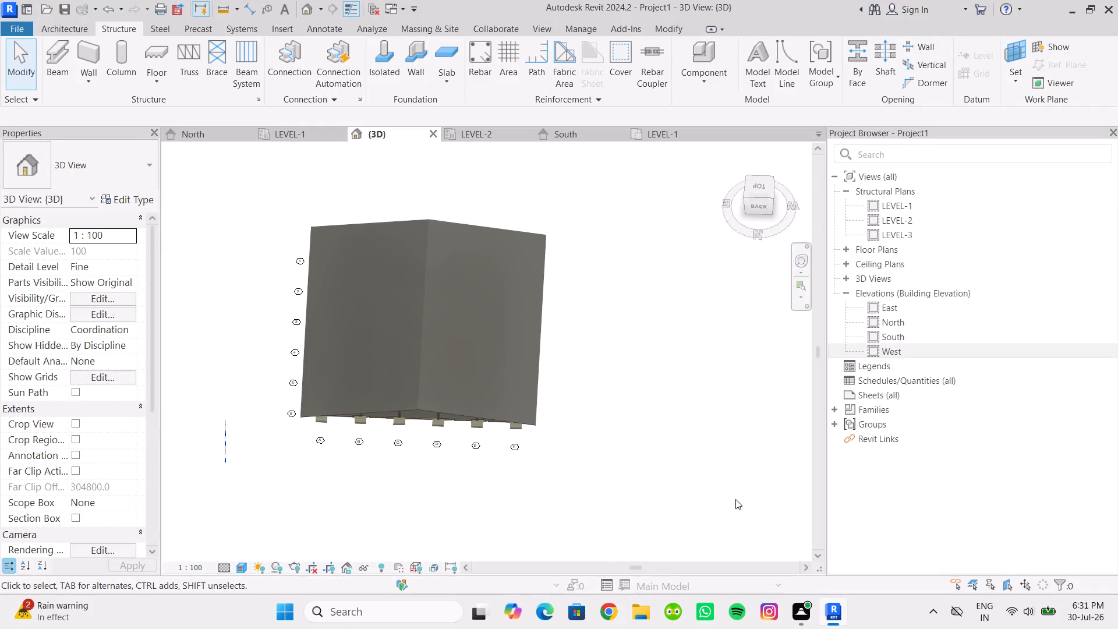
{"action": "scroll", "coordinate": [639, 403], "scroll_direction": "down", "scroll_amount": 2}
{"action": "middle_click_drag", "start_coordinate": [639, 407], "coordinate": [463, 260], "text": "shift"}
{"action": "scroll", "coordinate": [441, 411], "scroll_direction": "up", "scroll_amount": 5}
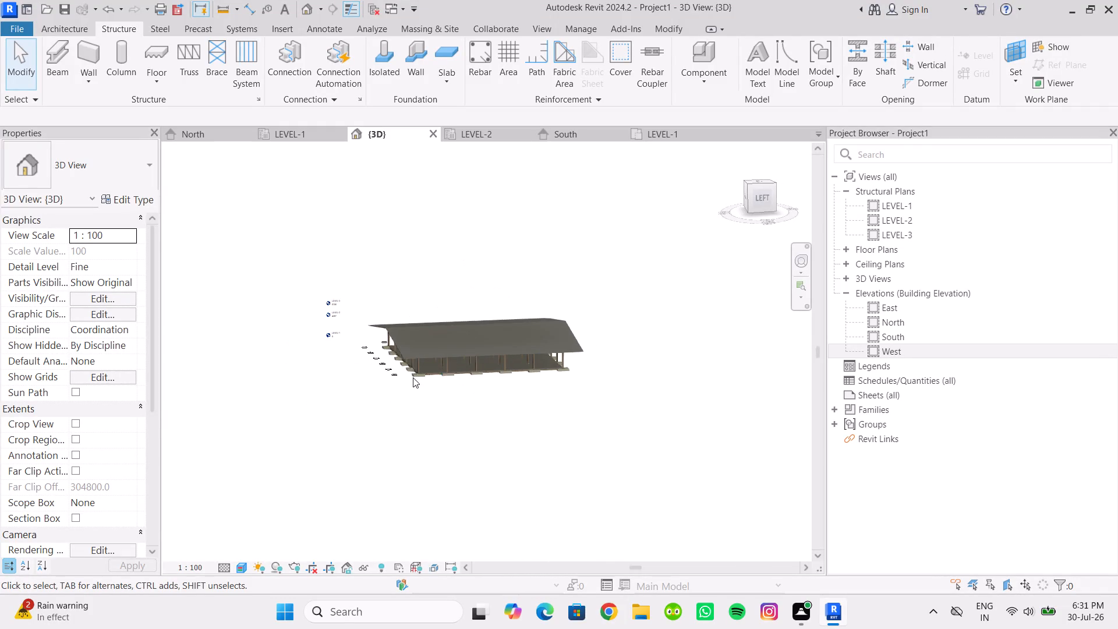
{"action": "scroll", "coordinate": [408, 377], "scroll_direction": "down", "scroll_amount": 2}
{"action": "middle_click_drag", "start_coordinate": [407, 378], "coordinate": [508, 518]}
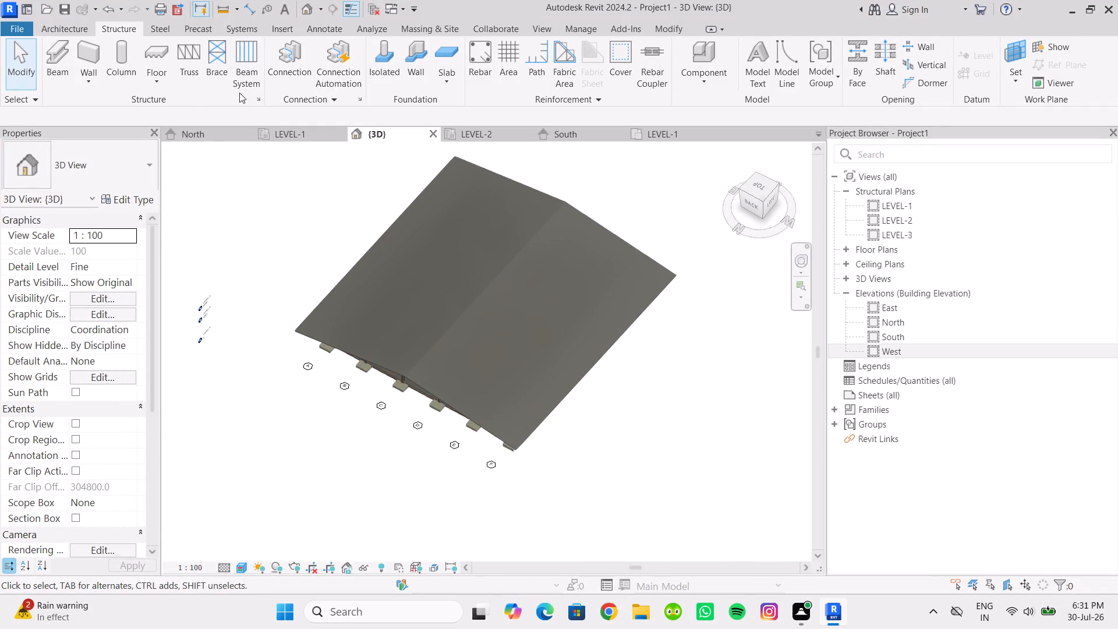
In the LEVEL-1 plan, start a structural wall and set the Generic - 200mm type's structure layer thickness to 9".
{"action": "left_click", "coordinate": [295, 133]}
{"action": "scroll", "coordinate": [467, 369], "scroll_direction": "down", "scroll_amount": 3}
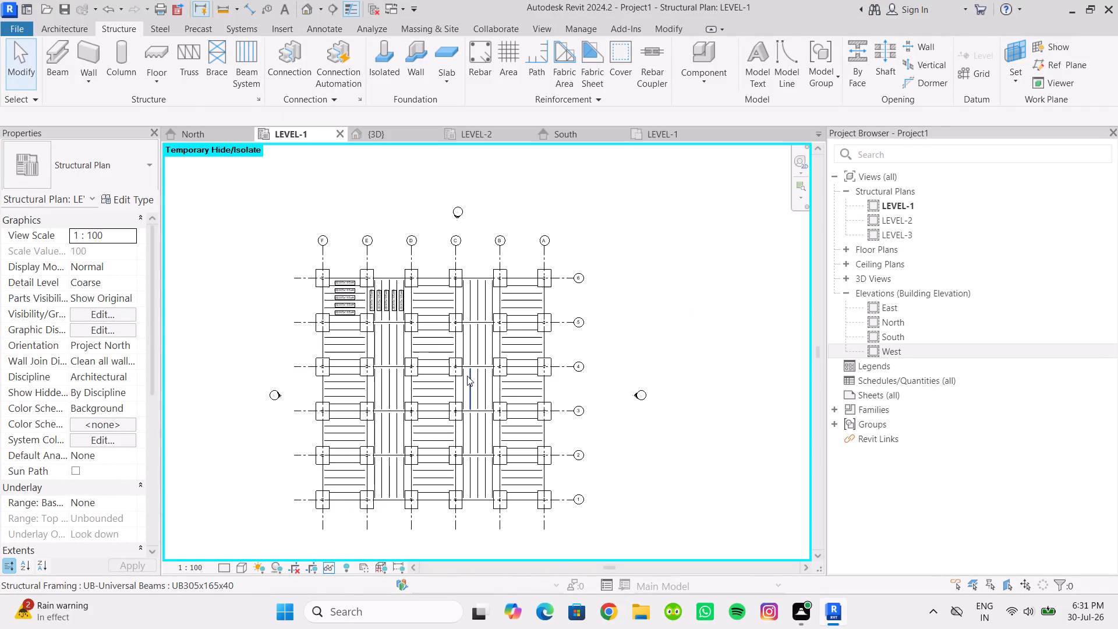
{"action": "middle_click_drag", "start_coordinate": [467, 376], "coordinate": [484, 344]}
{"action": "left_click", "coordinate": [259, 494]}
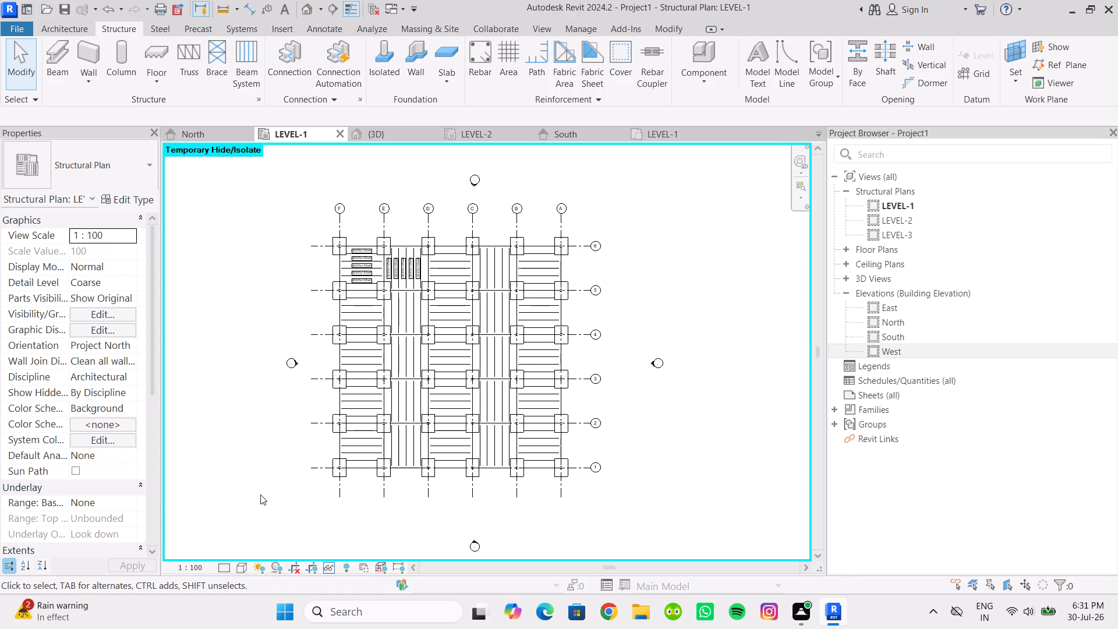
{"action": "left_click", "coordinate": [89, 80]}
{"action": "left_click", "coordinate": [126, 114]}
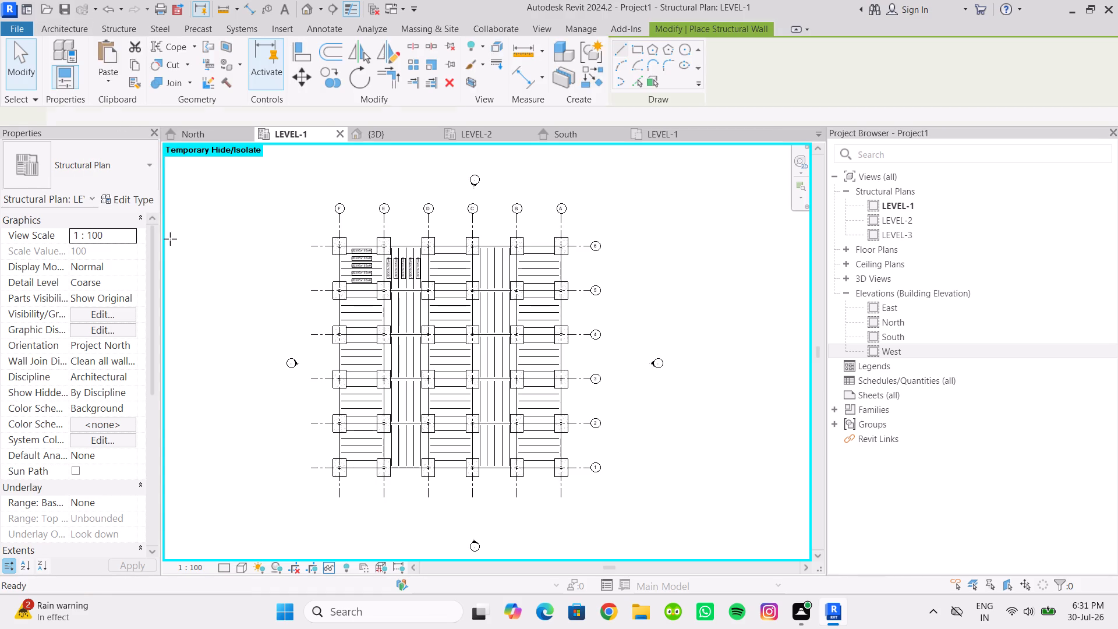
{"action": "left_click", "coordinate": [142, 202]}
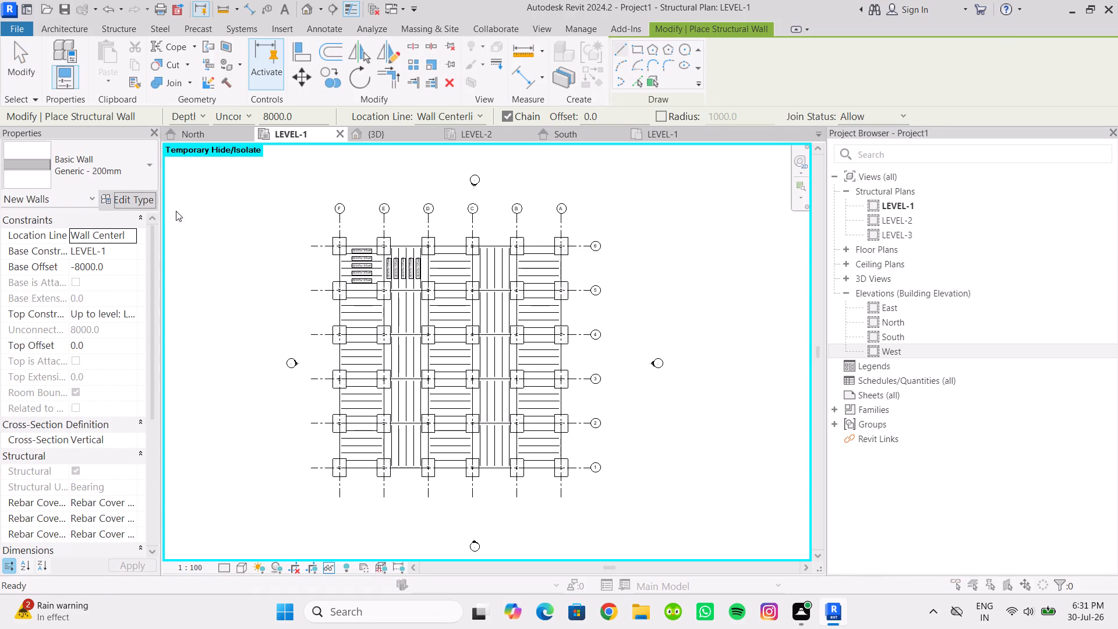
{"action": "left_click", "coordinate": [862, 183]}
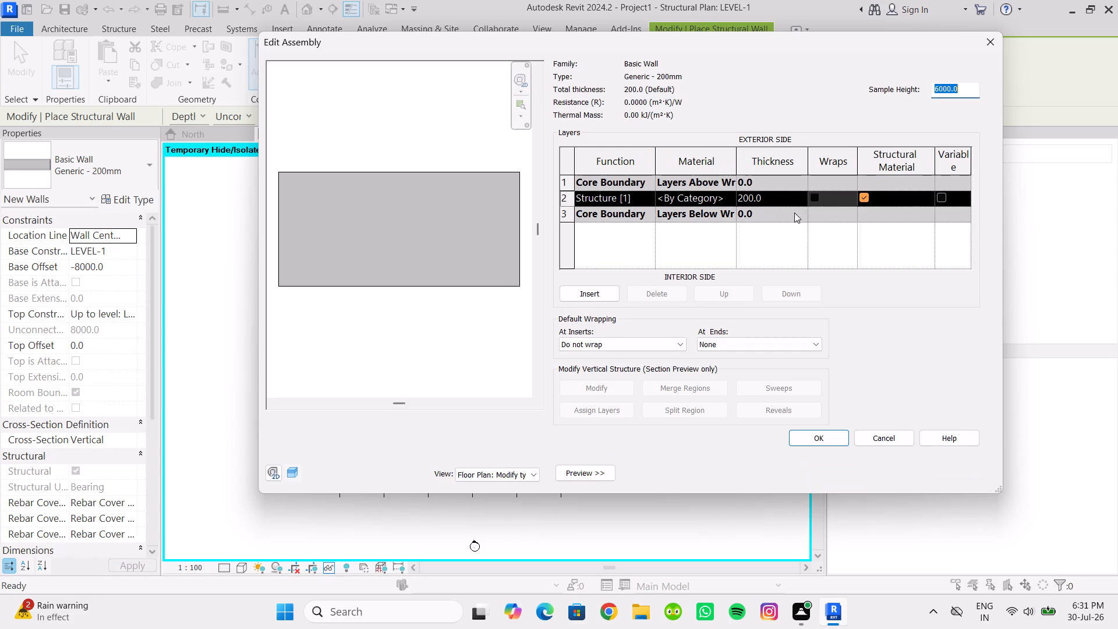
{"action": "left_click", "coordinate": [781, 190]}
{"action": "left_click", "coordinate": [779, 200]}
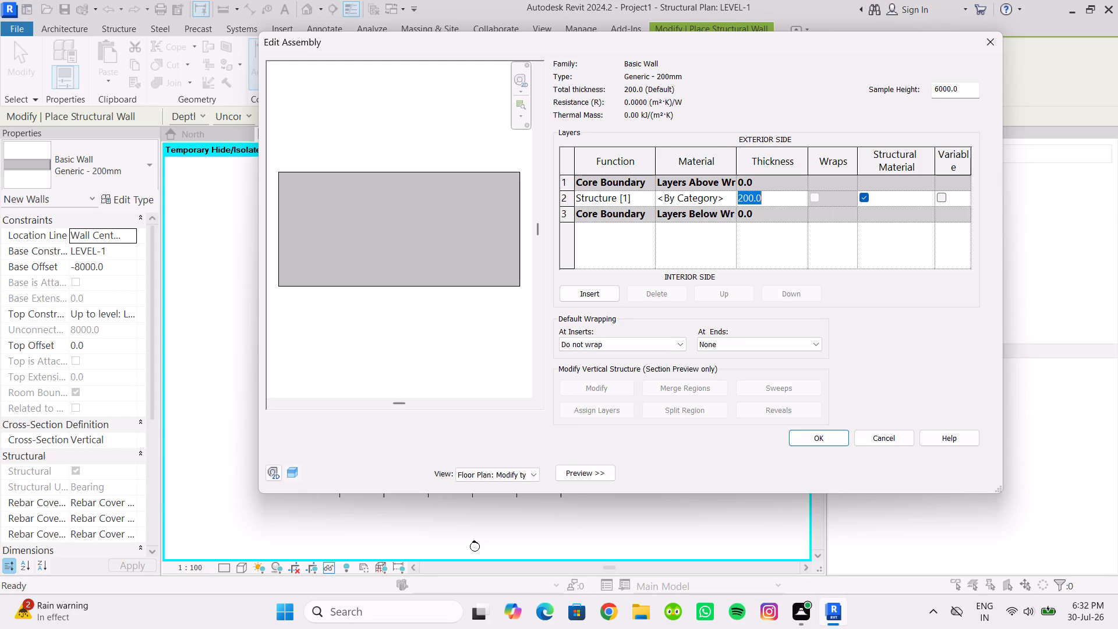
{"action": "type", "text": "9\""}
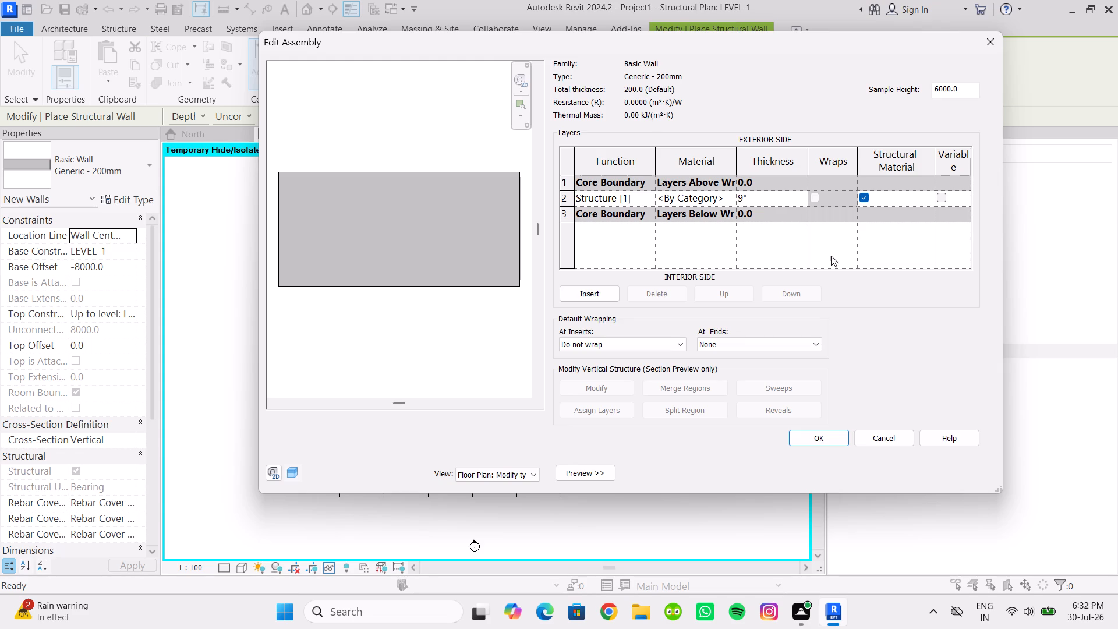
{"action": "left_click", "coordinate": [787, 461]}
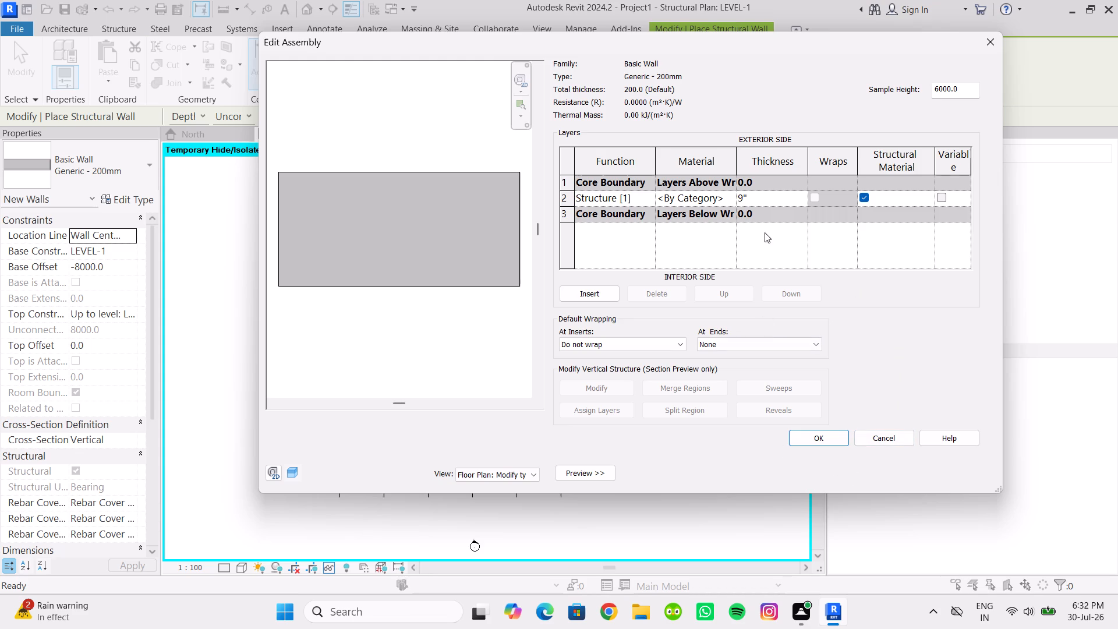
{"action": "left_click", "coordinate": [765, 221]}
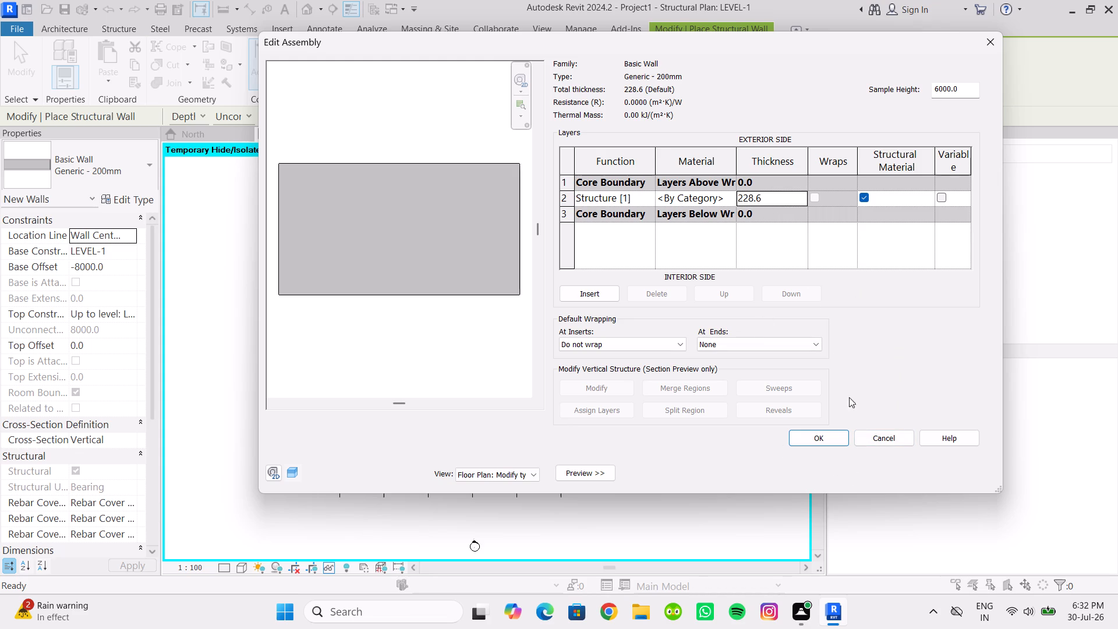
{"action": "left_click", "coordinate": [815, 441]}
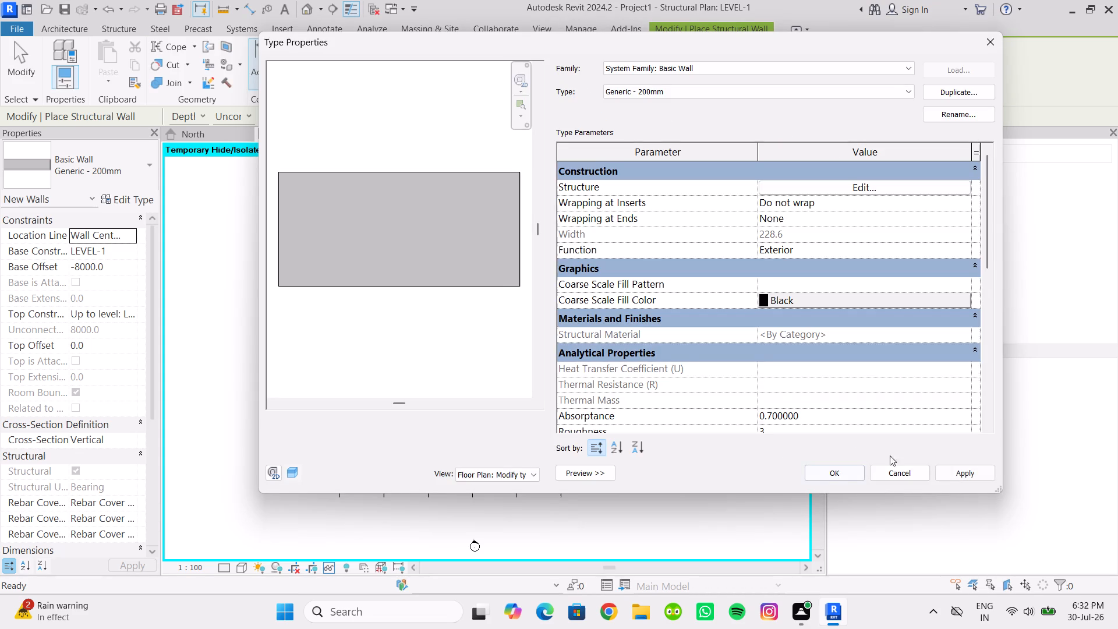
{"action": "left_click", "coordinate": [961, 473]}
{"action": "left_click", "coordinate": [827, 471]}
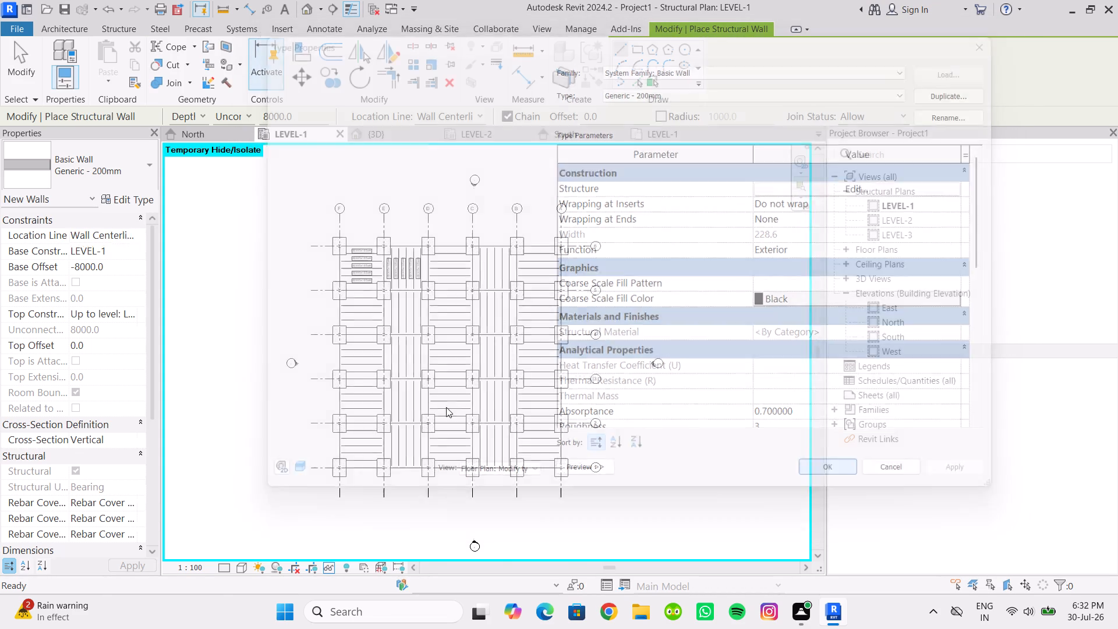
Choose the rectangle shape for drawing the structural walls, starting near the column at grids F and 6.
{"action": "left_click", "coordinate": [637, 46]}
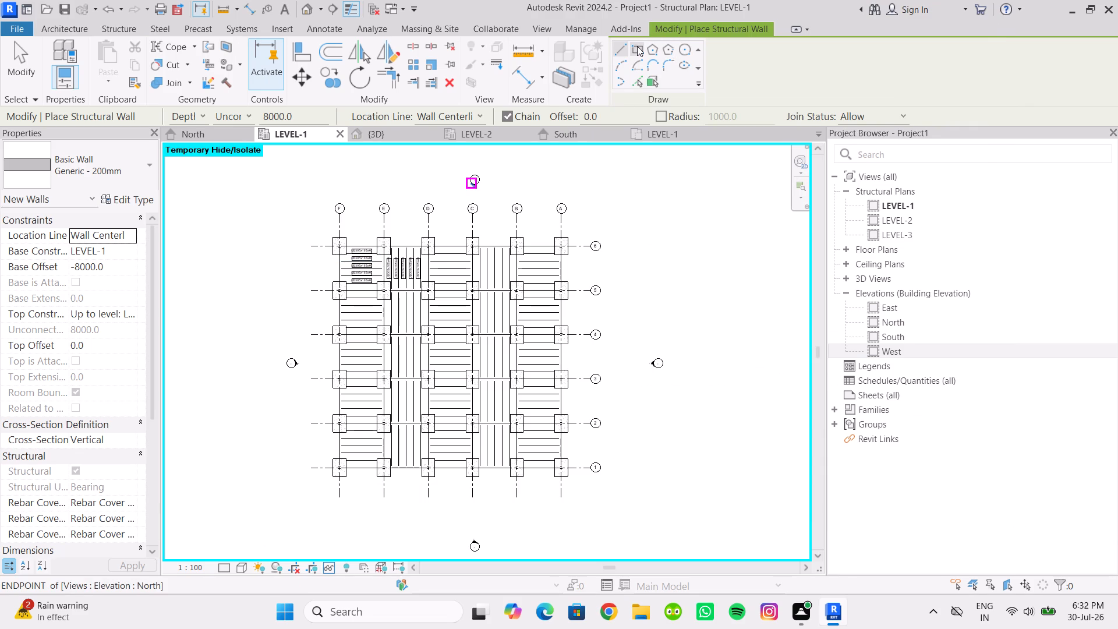
{"action": "scroll", "coordinate": [351, 253], "scroll_direction": "up", "scroll_amount": 12}
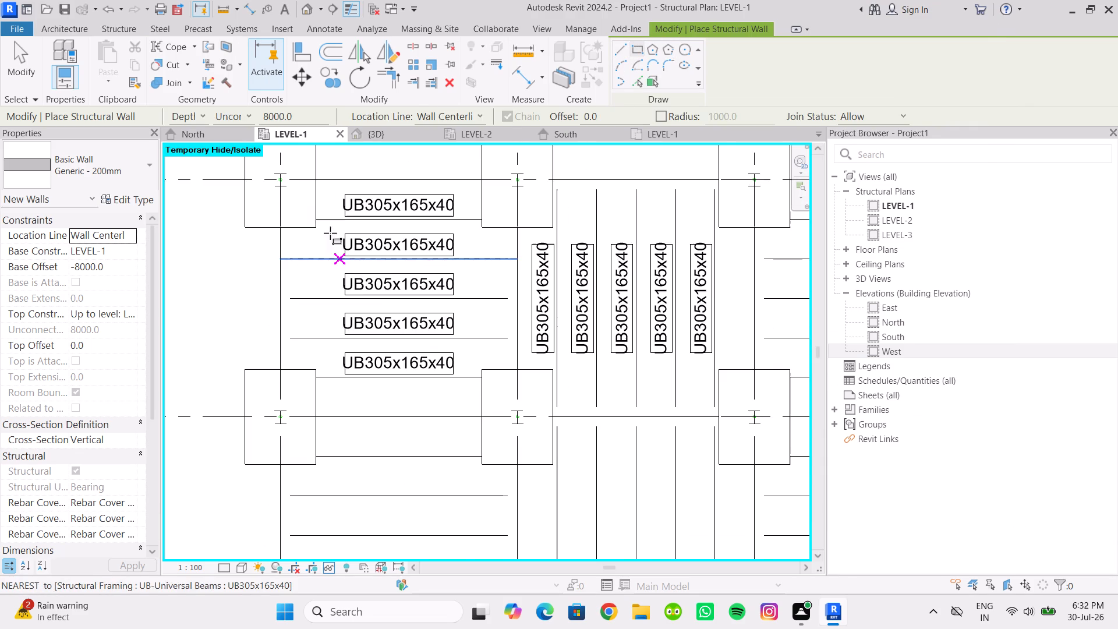
{"action": "middle_click_drag", "start_coordinate": [285, 197], "coordinate": [302, 299]}
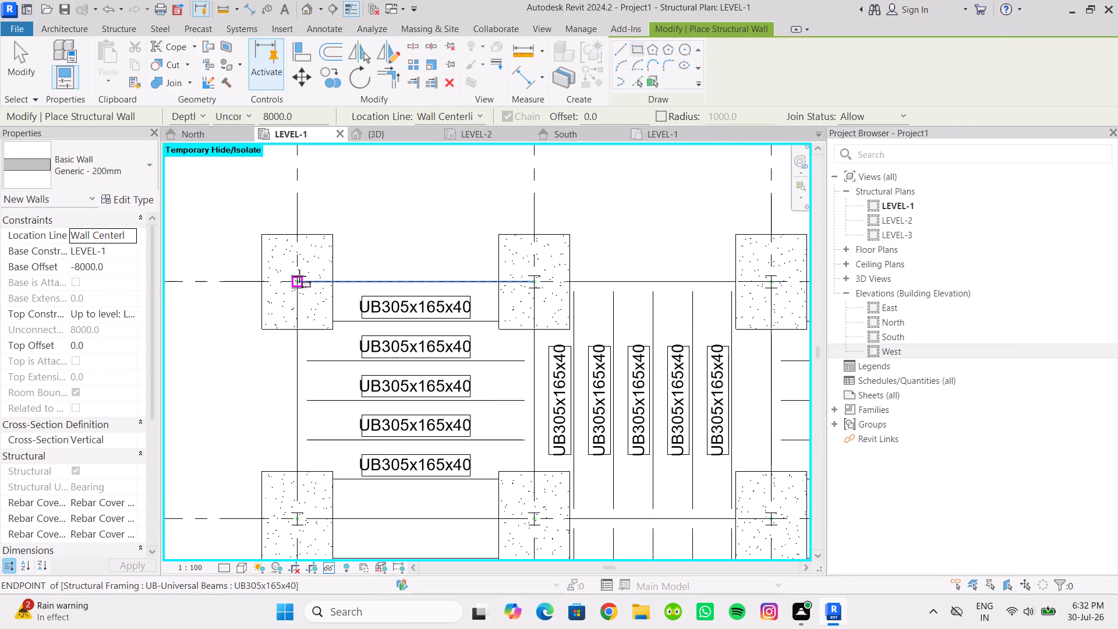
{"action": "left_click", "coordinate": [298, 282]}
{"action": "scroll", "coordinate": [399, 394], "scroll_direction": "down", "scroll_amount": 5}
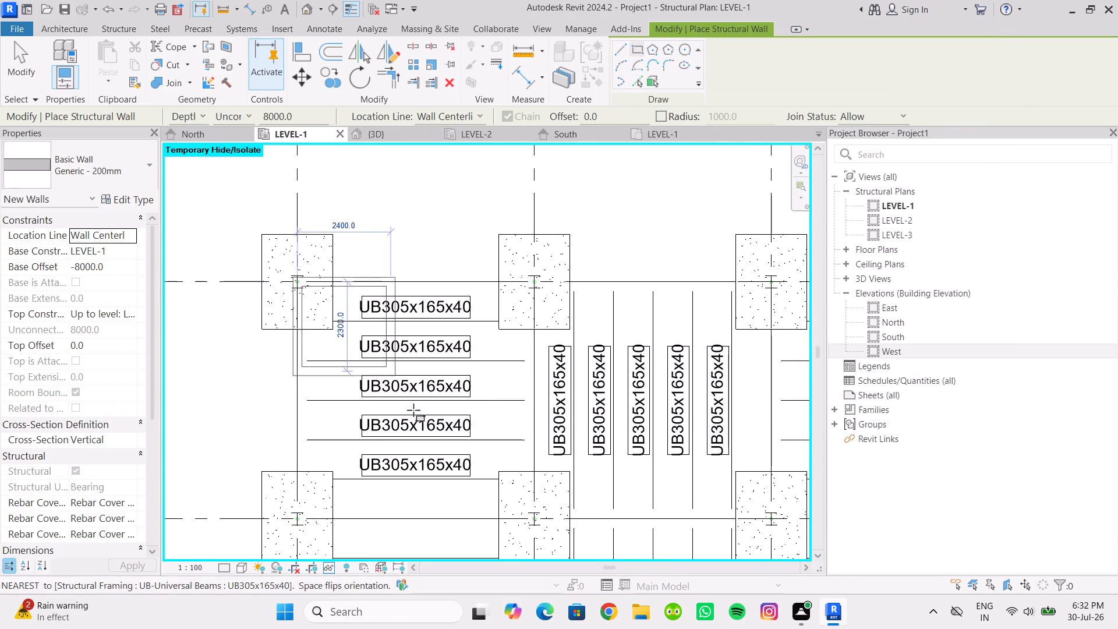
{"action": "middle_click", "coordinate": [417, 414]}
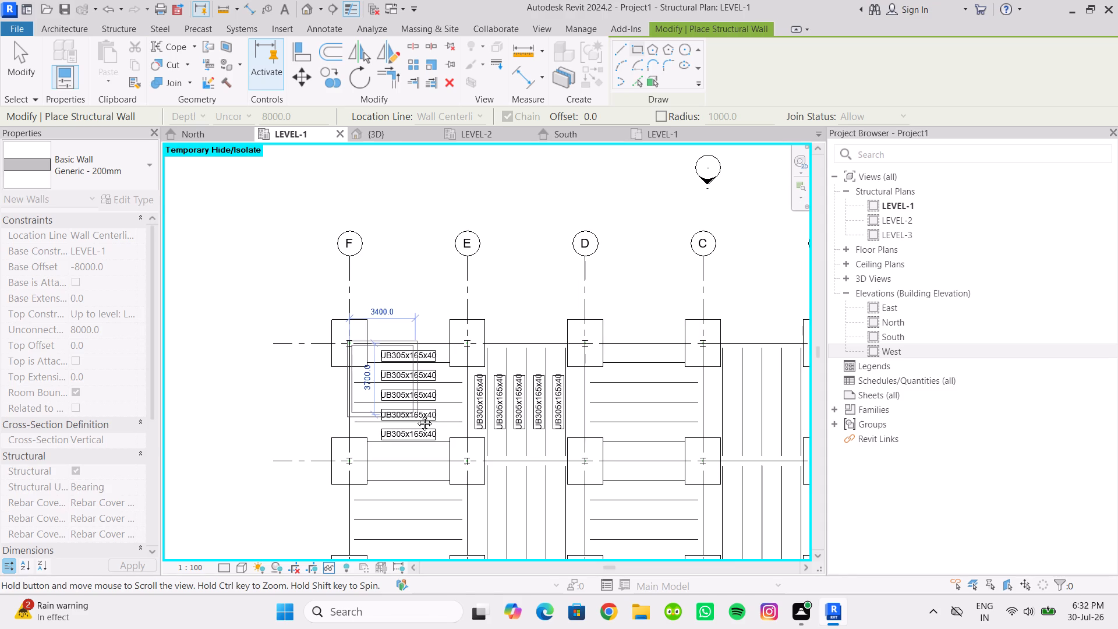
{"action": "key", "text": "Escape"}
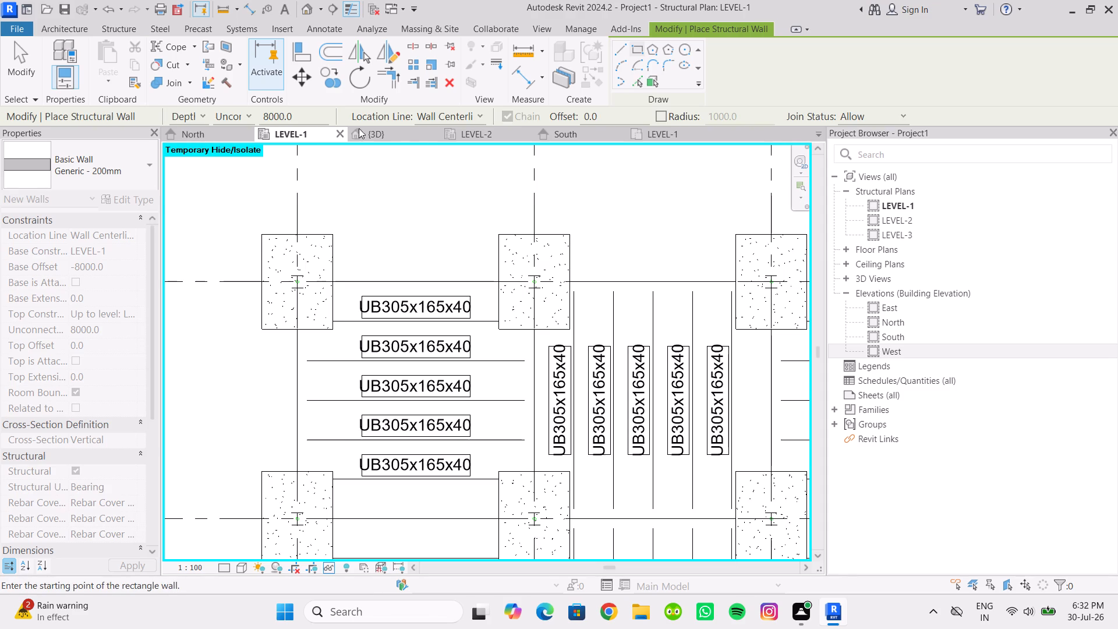
Set the new walls to Height up to LEVEL-2 with the location line at Finish Face: Exterior.
{"action": "left_click", "coordinate": [200, 115]}
{"action": "left_click", "coordinate": [202, 143]}
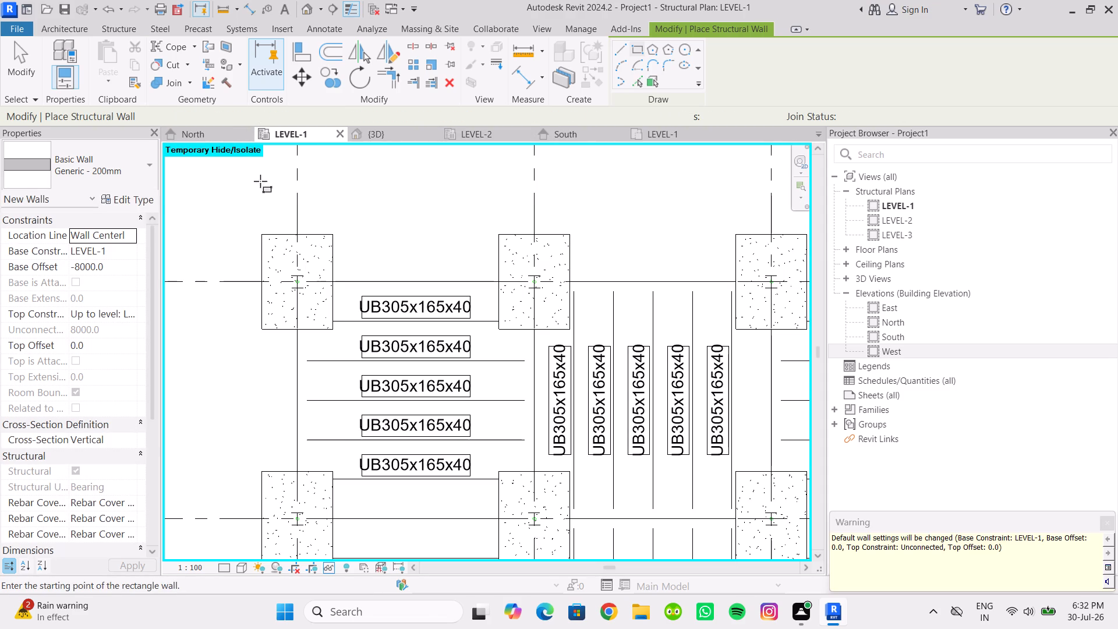
{"action": "left_click", "coordinate": [247, 116]}
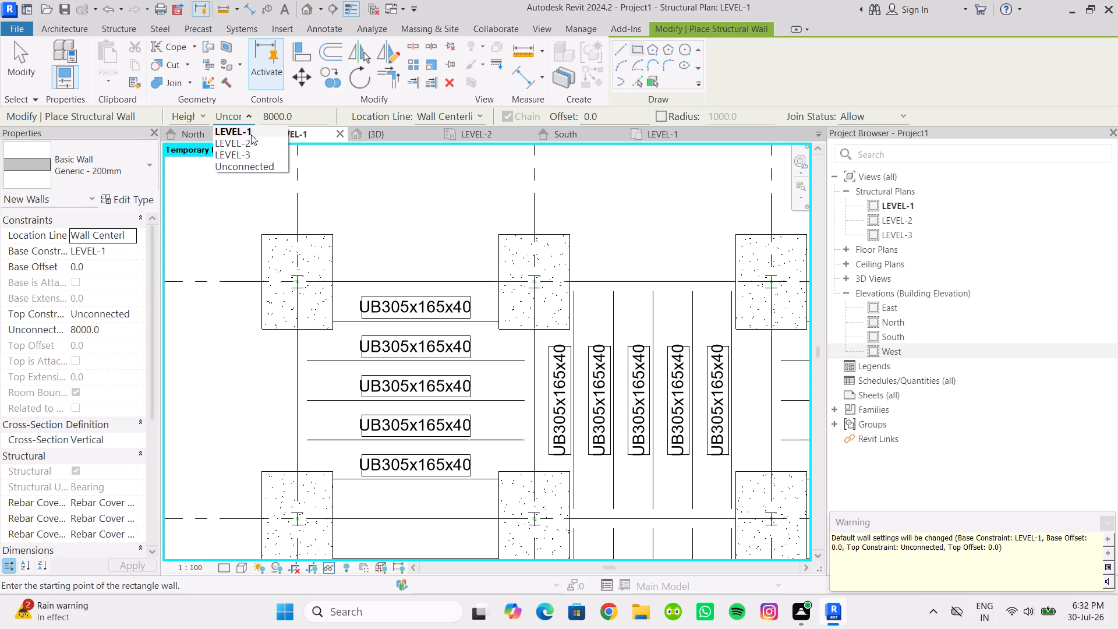
{"action": "left_click", "coordinate": [251, 144]}
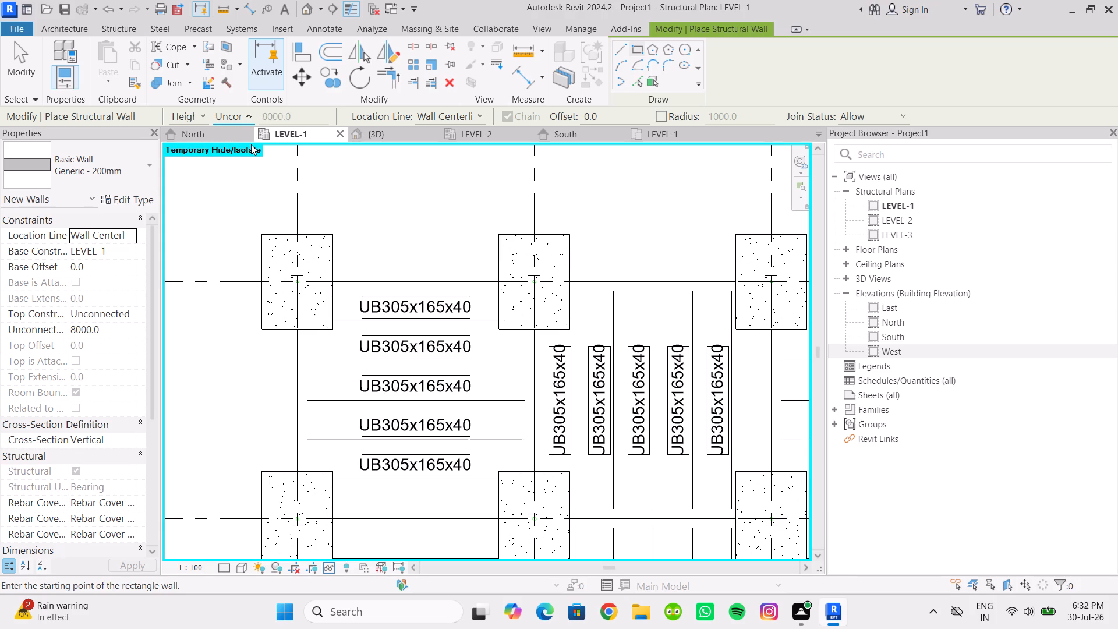
{"action": "left_click", "coordinate": [483, 112]}
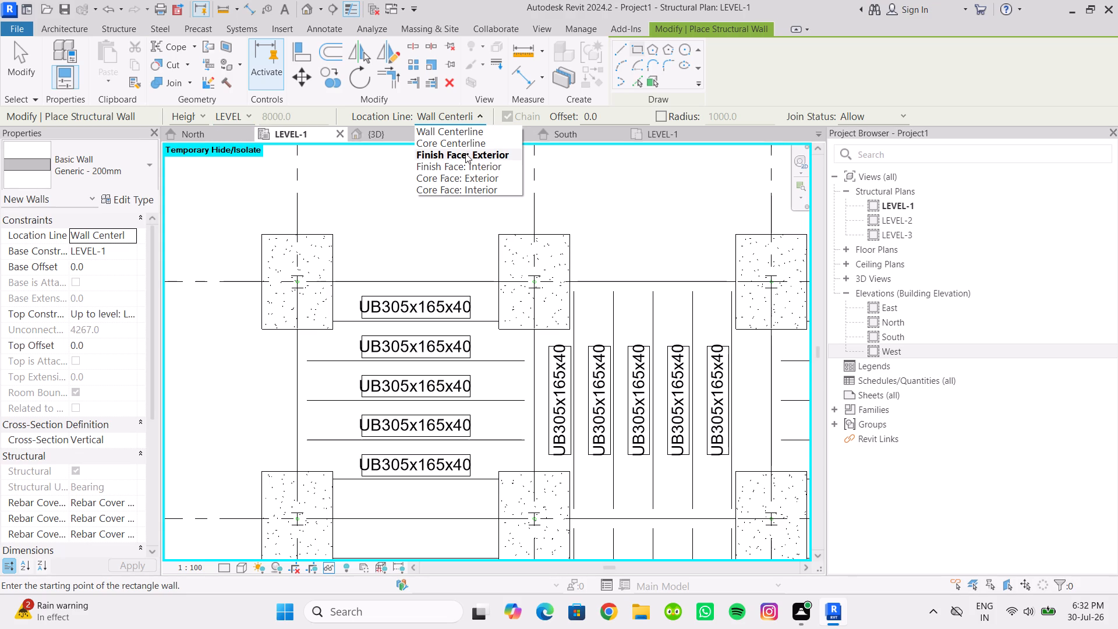
{"action": "left_click", "coordinate": [465, 153]}
Draw the rectangular perimeter walls from the column at grids F and 6 to the column at grids A and 1.
{"action": "left_click", "coordinate": [295, 282]}
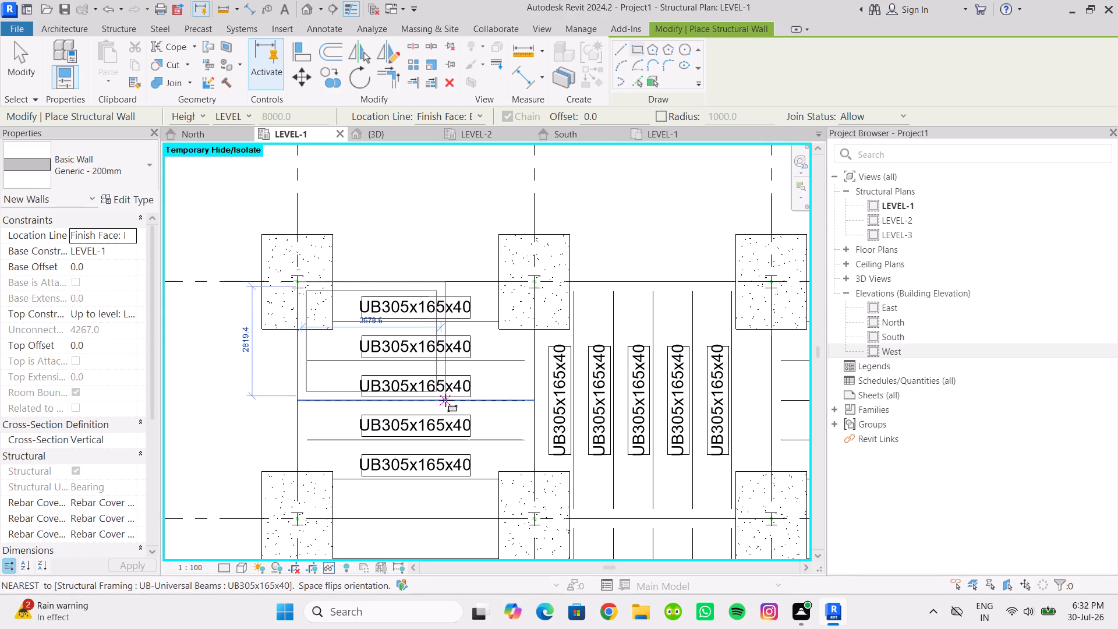
{"action": "scroll", "coordinate": [458, 415], "scroll_direction": "down", "scroll_amount": 4}
{"action": "middle_click_drag", "start_coordinate": [459, 420], "coordinate": [338, 241]}
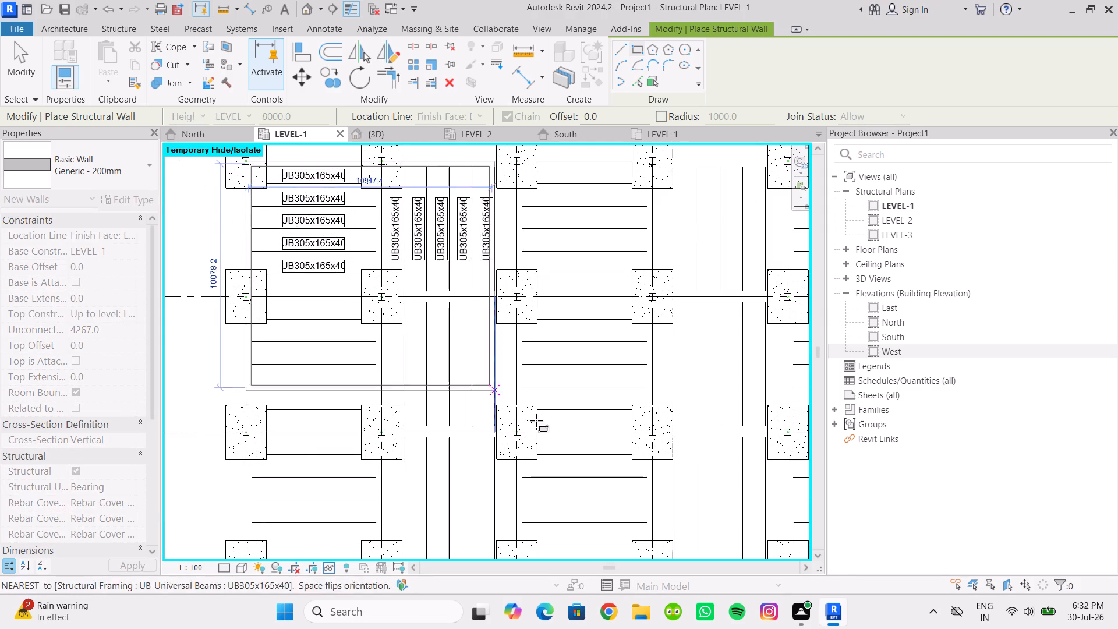
{"action": "scroll", "coordinate": [548, 439], "scroll_direction": "down", "scroll_amount": 2}
{"action": "middle_click_drag", "start_coordinate": [549, 439], "coordinate": [395, 275]}
{"action": "scroll", "coordinate": [586, 450], "scroll_direction": "down", "scroll_amount": 2}
{"action": "middle_click_drag", "start_coordinate": [592, 460], "coordinate": [530, 362]}
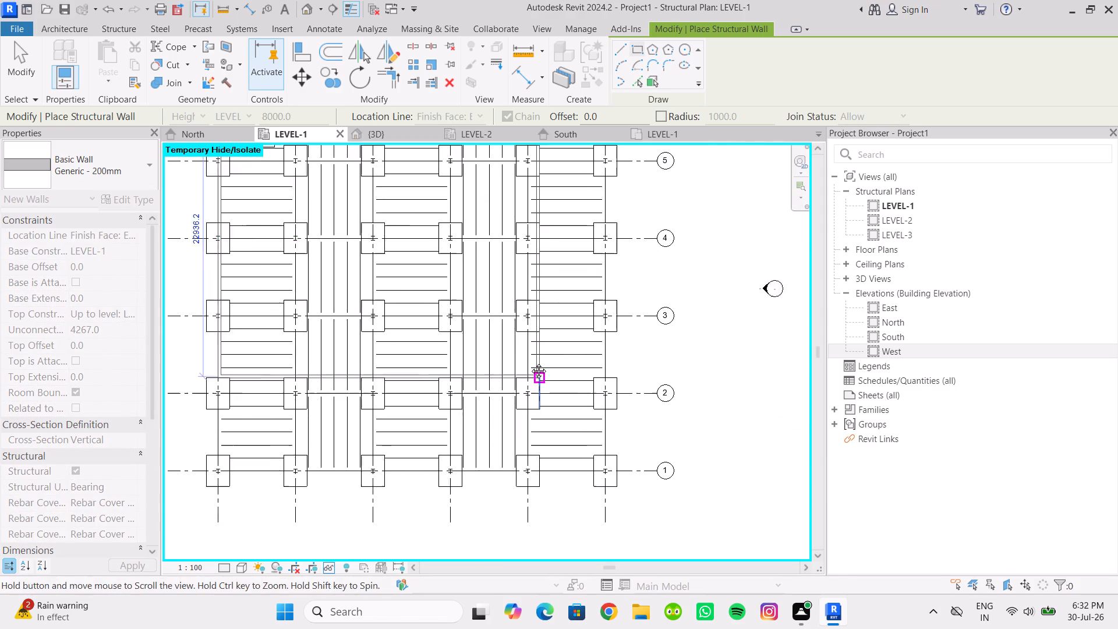
{"action": "middle_click_drag", "start_coordinate": [530, 362], "coordinate": [531, 362]}
{"action": "scroll", "coordinate": [597, 463], "scroll_direction": "up", "scroll_amount": 13}
{"action": "scroll", "coordinate": [589, 416], "scroll_direction": "up", "scroll_amount": 5}
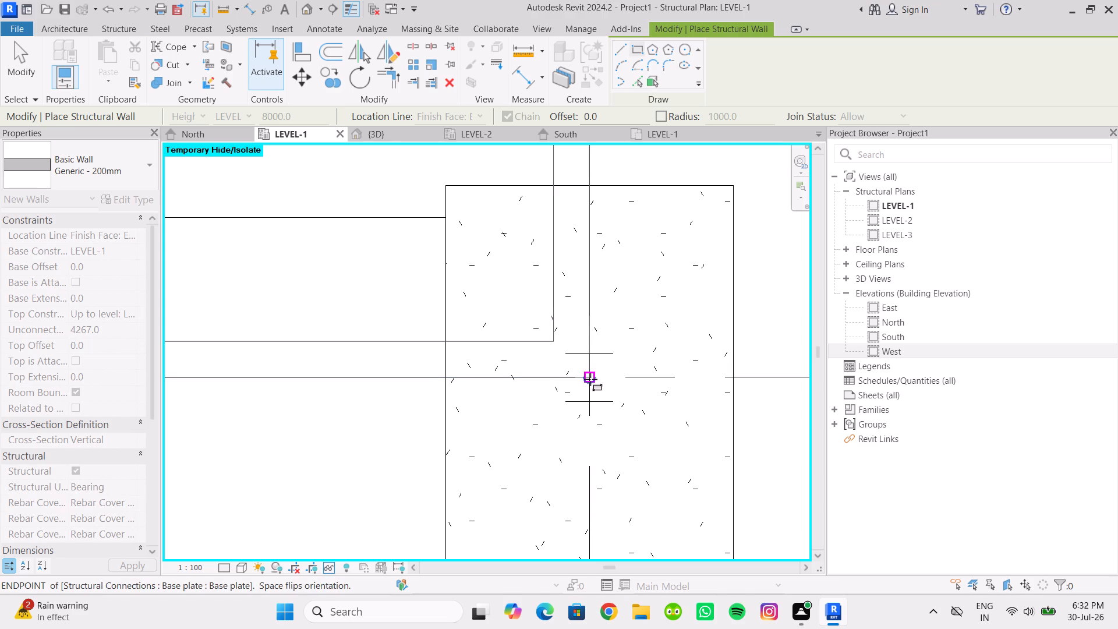
{"action": "left_click", "coordinate": [590, 378]}
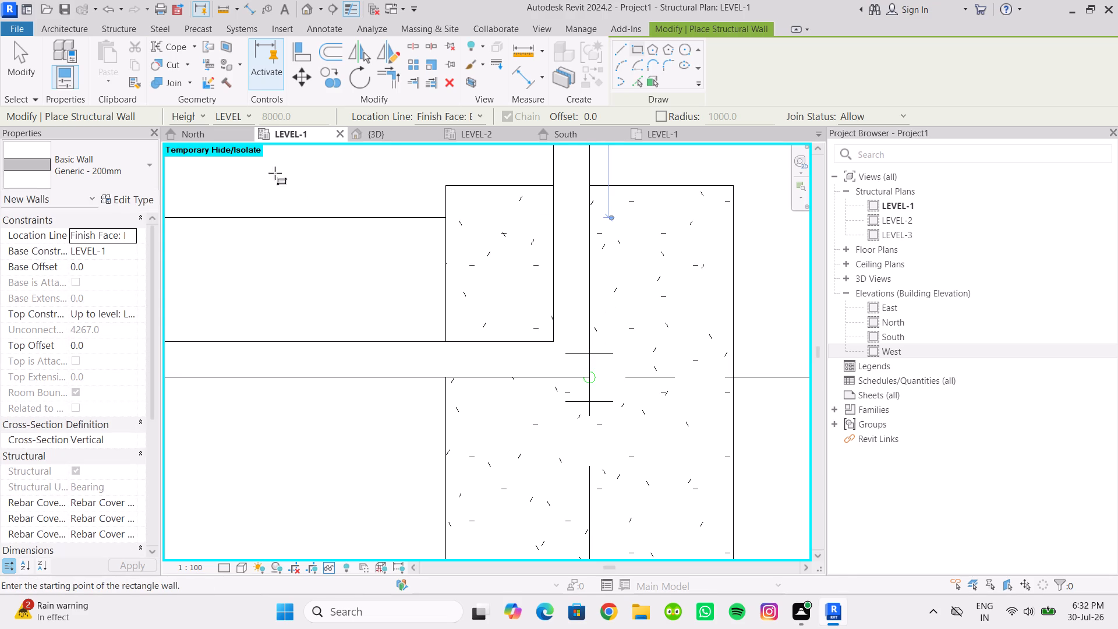
End wall placement and examine the perimeter walls in the {3D} view, checking how they meet the columns, footings, trusses and roof.
{"action": "left_click", "coordinate": [390, 137]}
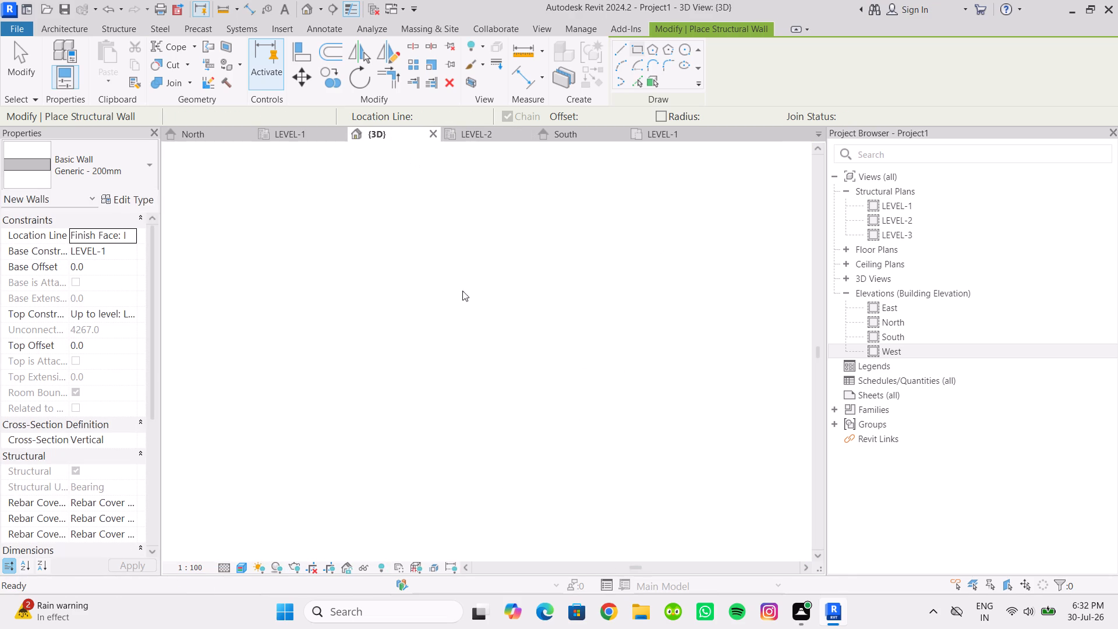
{"action": "key", "text": "Escape"}
{"action": "scroll", "coordinate": [400, 454], "scroll_direction": "down", "scroll_amount": 2}
{"action": "middle_click_drag", "start_coordinate": [405, 457], "coordinate": [427, 352], "text": "shift"}
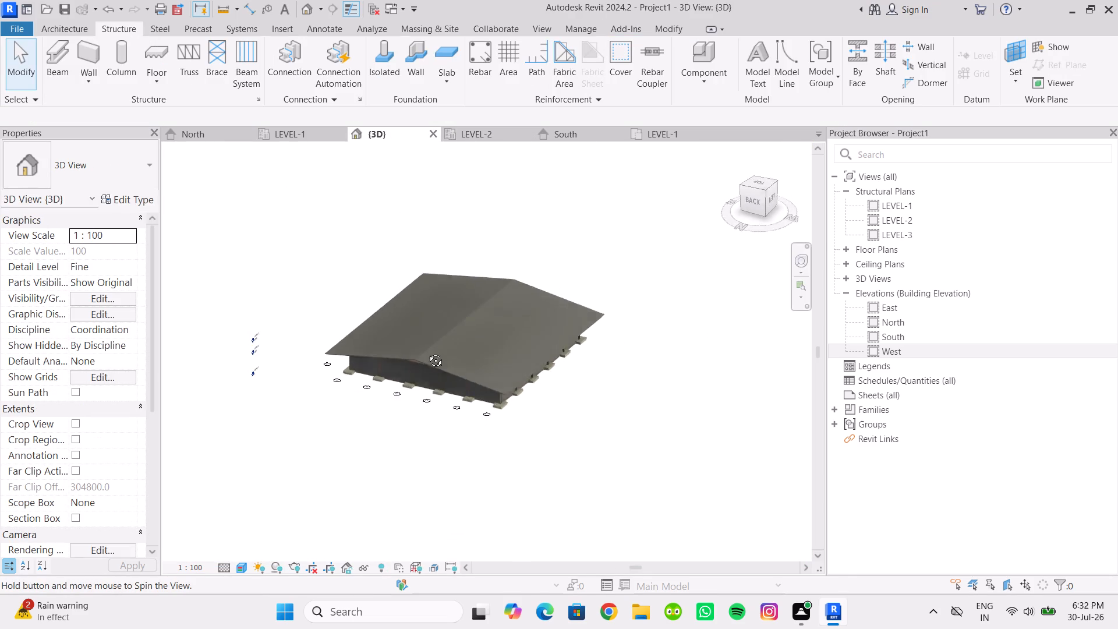
{"action": "middle_click_drag", "start_coordinate": [427, 352], "coordinate": [444, 272], "text": "shift"}
{"action": "scroll", "coordinate": [433, 370], "scroll_direction": "up", "scroll_amount": 6}
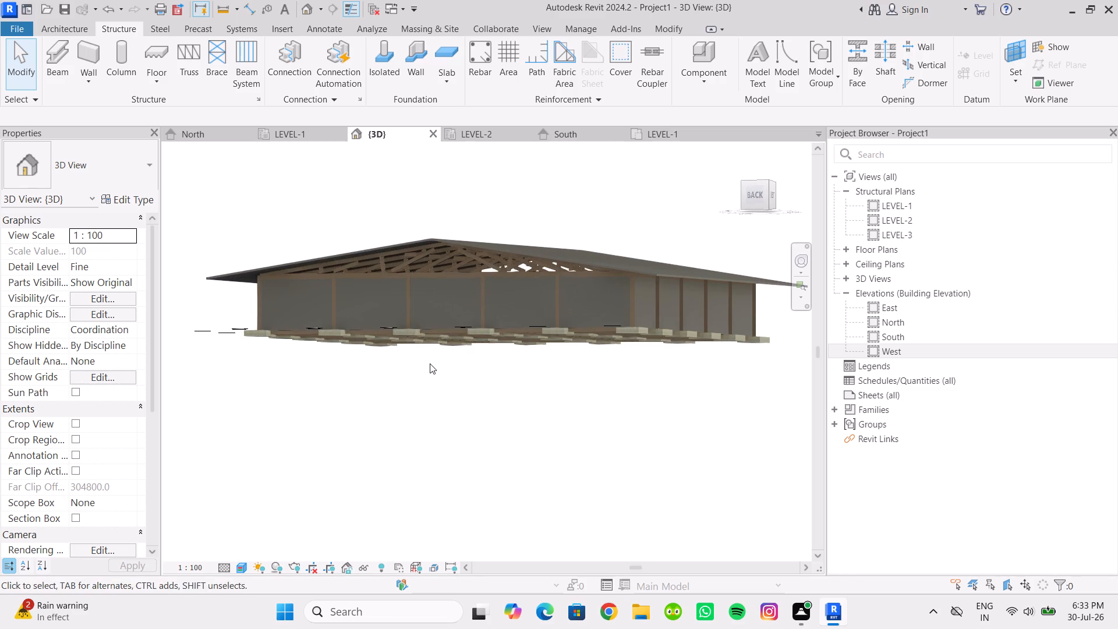
{"action": "scroll", "coordinate": [416, 298], "scroll_direction": "up", "scroll_amount": 6}
{"action": "middle_click_drag", "start_coordinate": [420, 335], "coordinate": [332, 358], "text": "shift"}
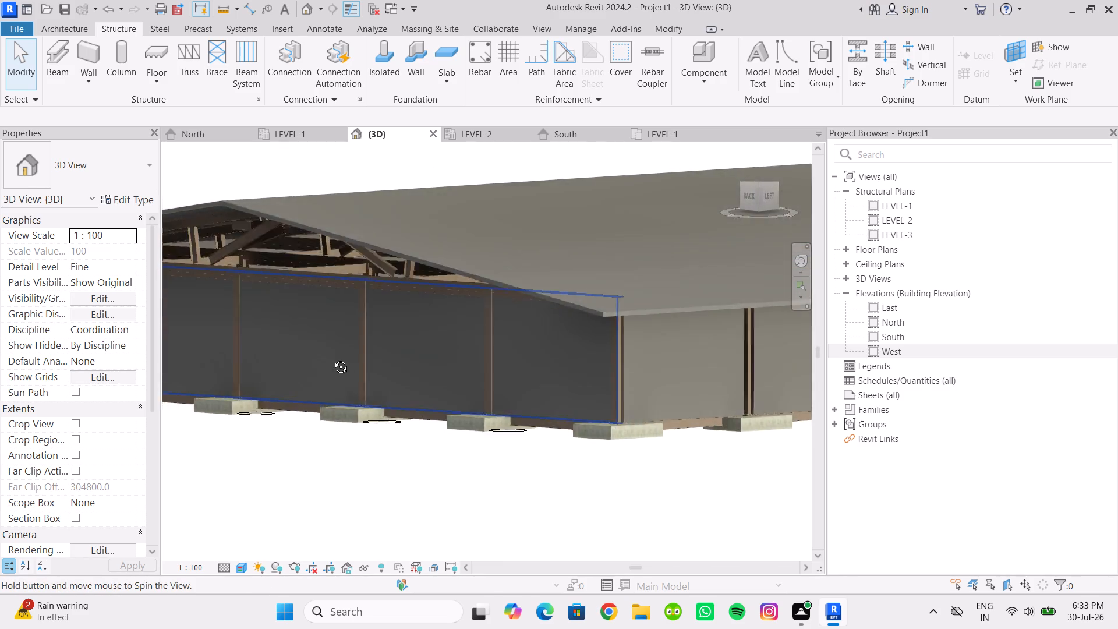
{"action": "middle_click_drag", "start_coordinate": [332, 358], "coordinate": [256, 352], "text": "shift"}
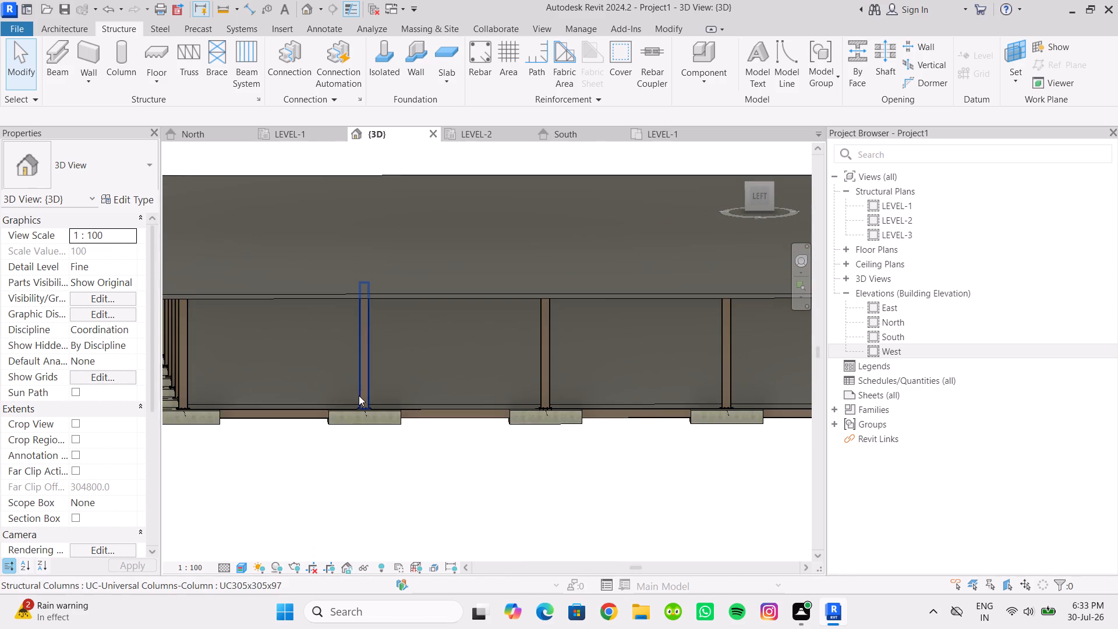
{"action": "scroll", "coordinate": [358, 396], "scroll_direction": "up", "scroll_amount": 3}
{"action": "scroll", "coordinate": [298, 344], "scroll_direction": "down", "scroll_amount": 3}
{"action": "middle_click_drag", "start_coordinate": [300, 344], "coordinate": [395, 371], "text": "shift"}
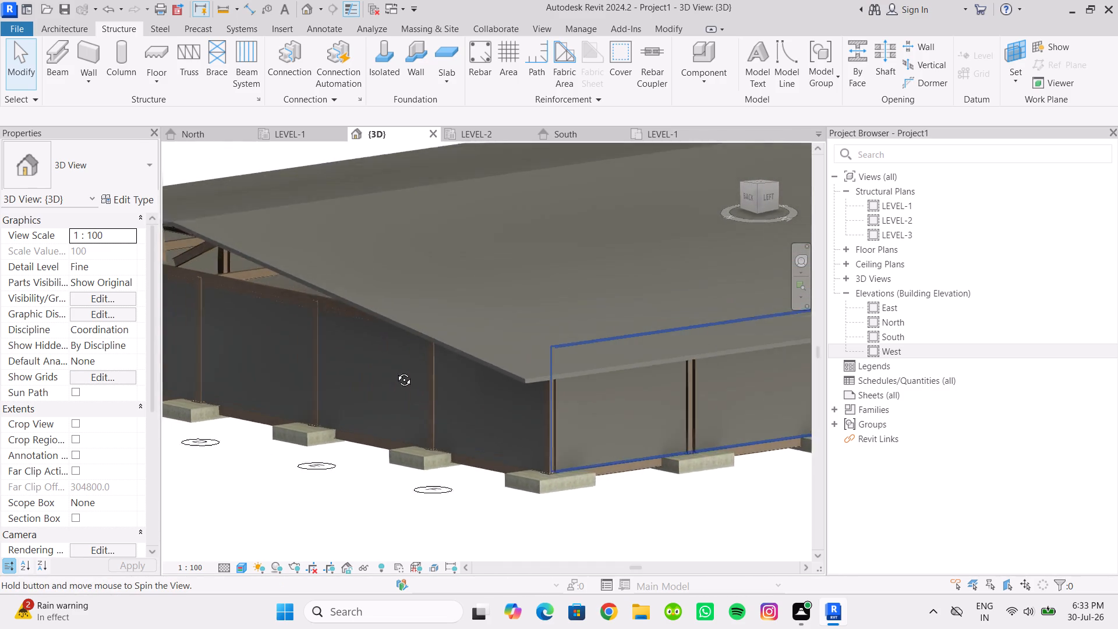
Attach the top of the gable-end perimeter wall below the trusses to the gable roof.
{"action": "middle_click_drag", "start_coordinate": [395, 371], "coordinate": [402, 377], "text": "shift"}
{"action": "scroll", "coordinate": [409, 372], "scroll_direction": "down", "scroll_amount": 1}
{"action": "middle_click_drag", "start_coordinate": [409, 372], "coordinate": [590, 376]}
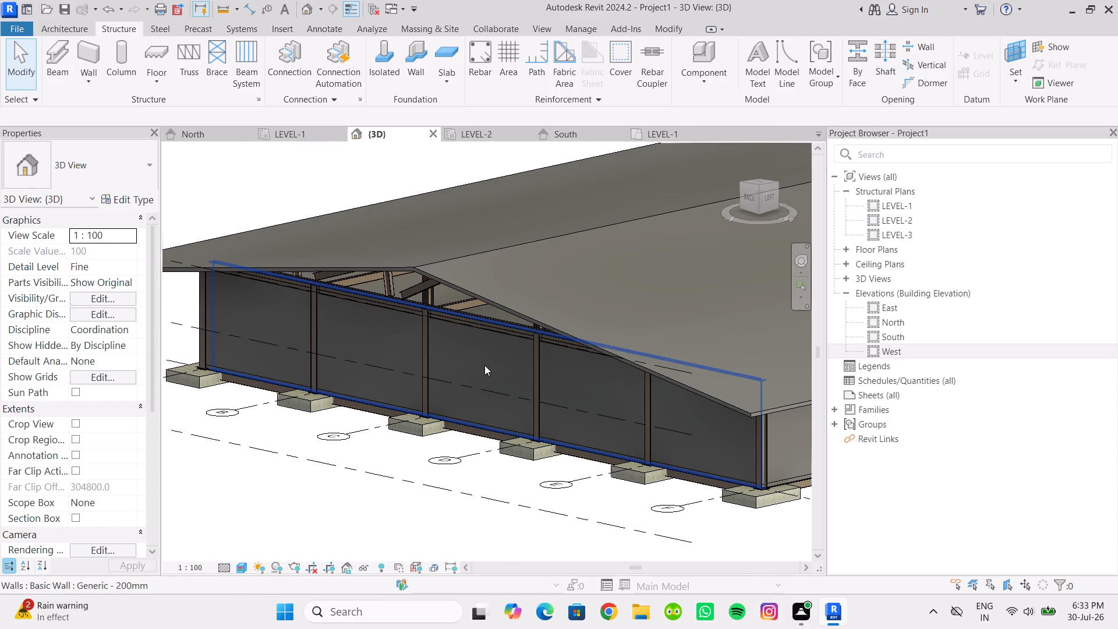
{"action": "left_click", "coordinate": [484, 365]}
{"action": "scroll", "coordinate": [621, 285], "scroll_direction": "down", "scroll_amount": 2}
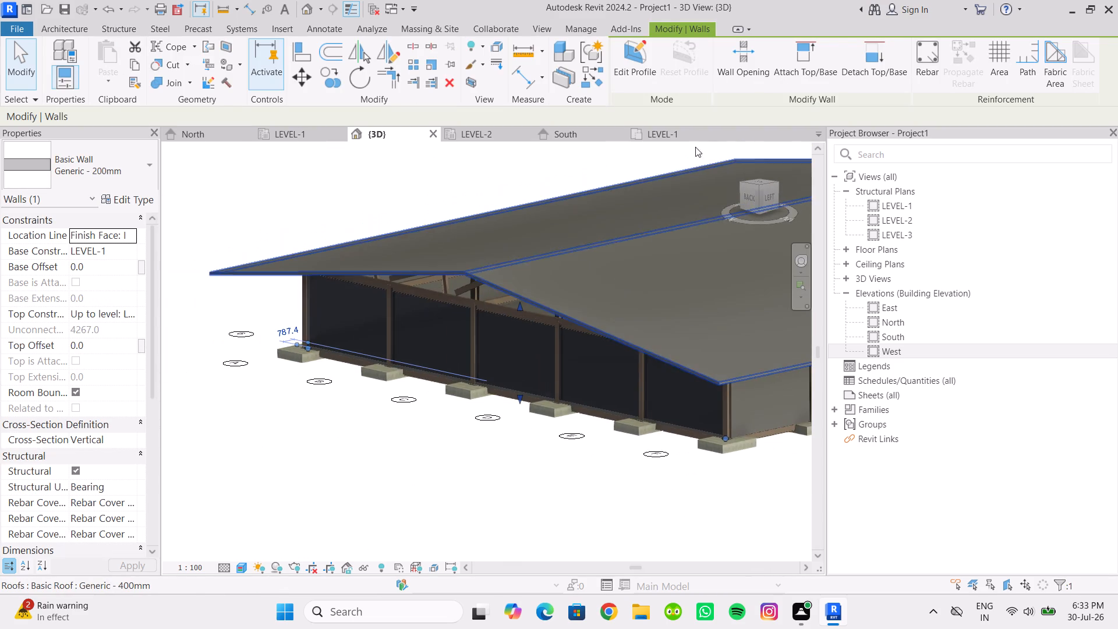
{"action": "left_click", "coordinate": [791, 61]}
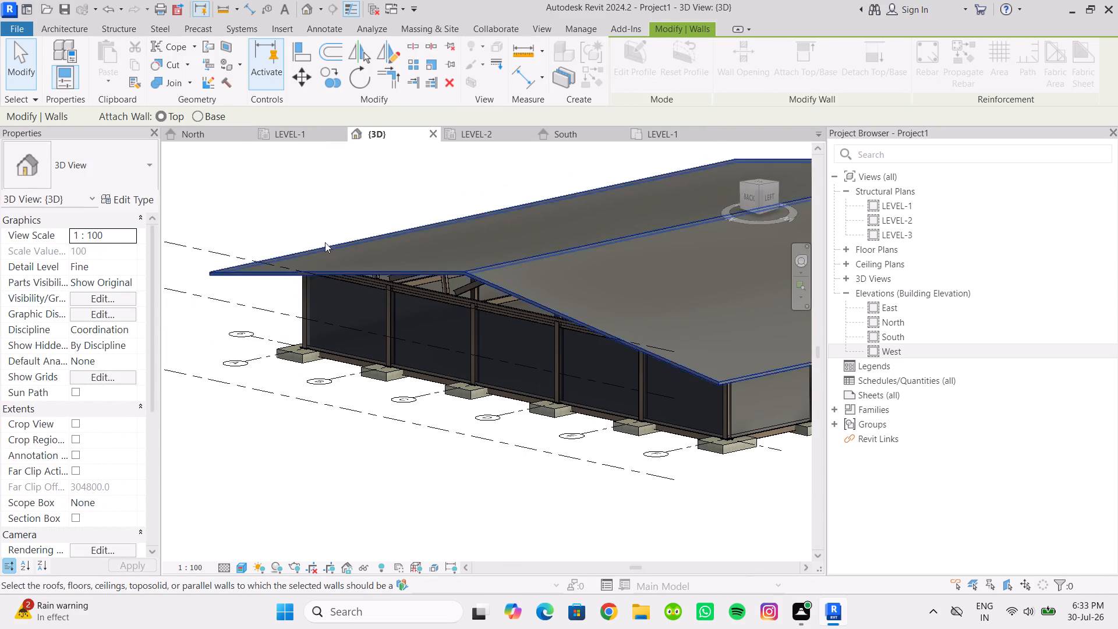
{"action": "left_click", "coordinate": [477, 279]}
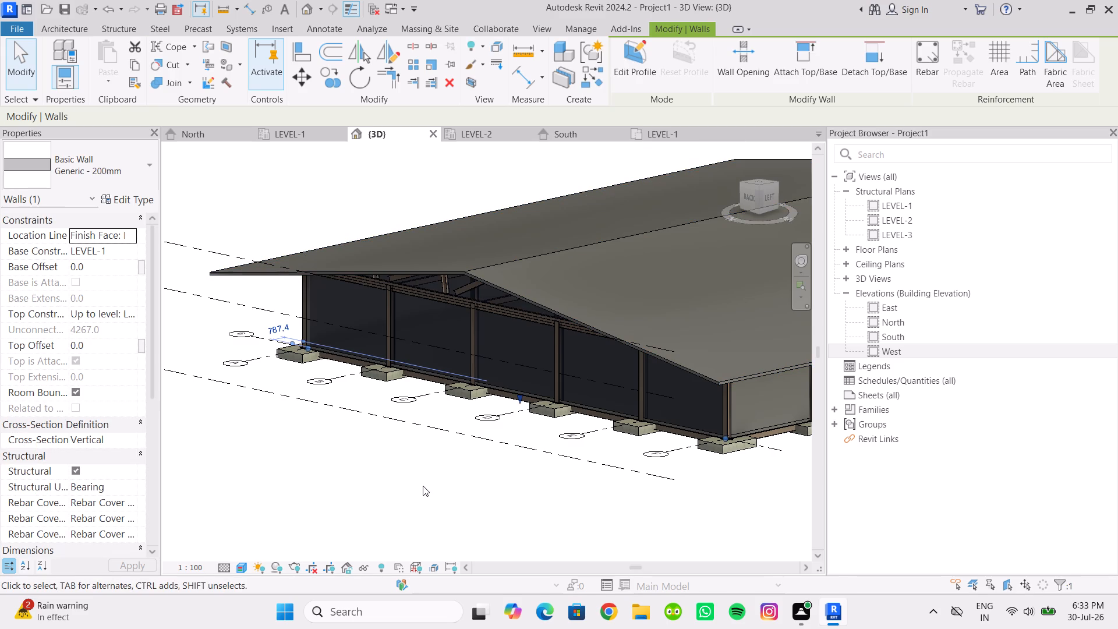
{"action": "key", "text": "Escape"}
Examine the gable-end wall from several sides, checking how it meets the roof, columns, trusses and footings.
{"action": "scroll", "coordinate": [402, 453], "scroll_direction": "down", "scroll_amount": 1}
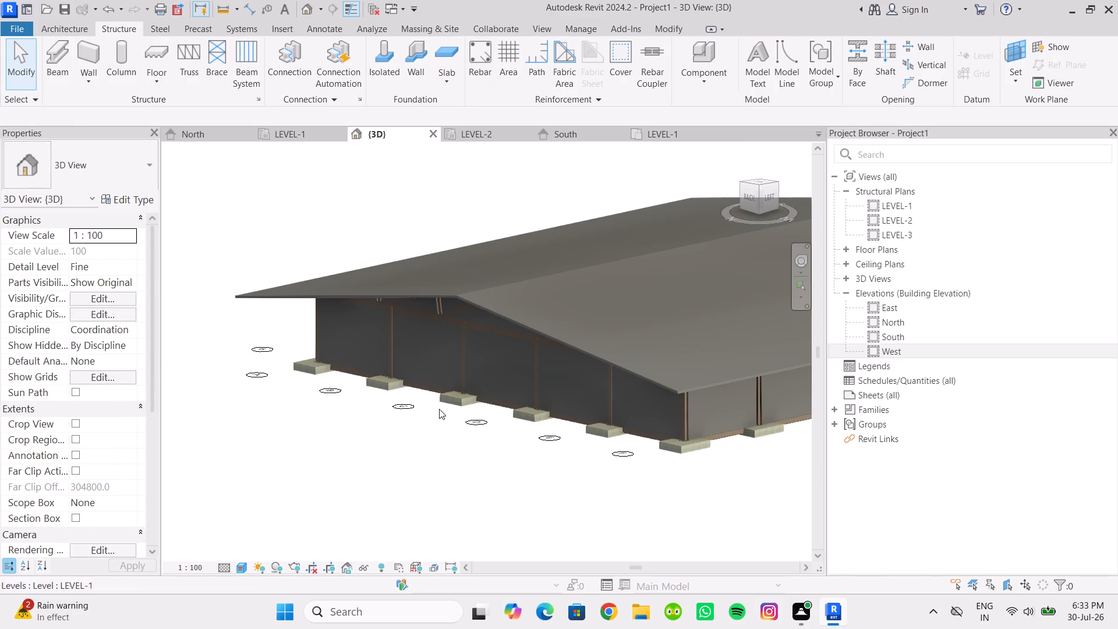
{"action": "scroll", "coordinate": [408, 448], "scroll_direction": "down", "scroll_amount": 1}
{"action": "middle_click_drag", "start_coordinate": [408, 448], "coordinate": [493, 394], "text": "shift"}
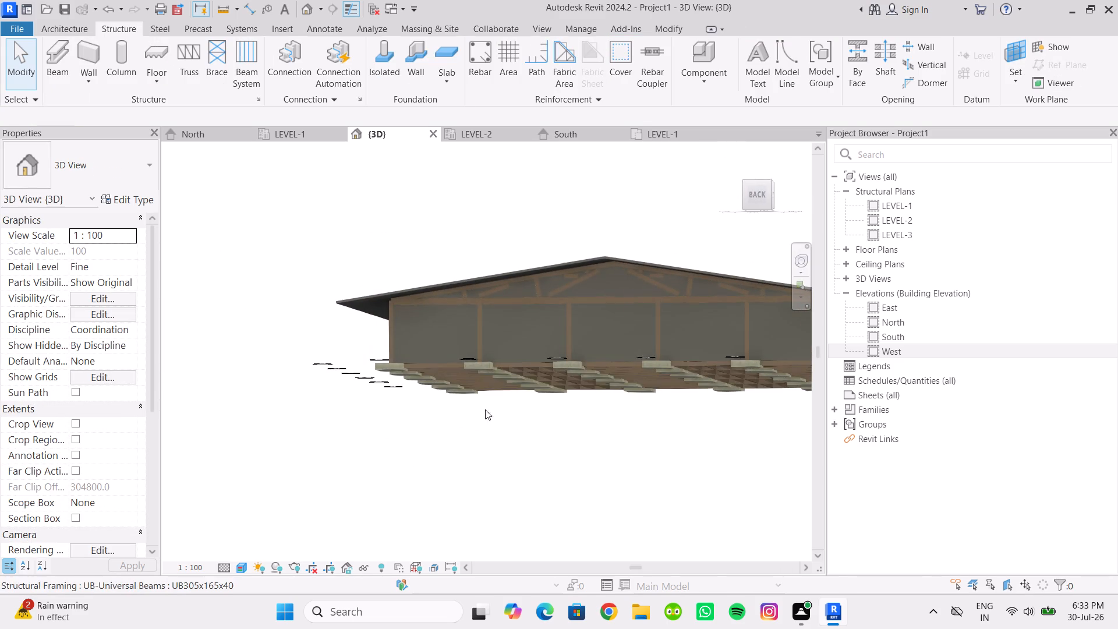
{"action": "scroll", "coordinate": [477, 412], "scroll_direction": "down", "scroll_amount": 1}
{"action": "middle_click_drag", "start_coordinate": [477, 412], "coordinate": [455, 437]}
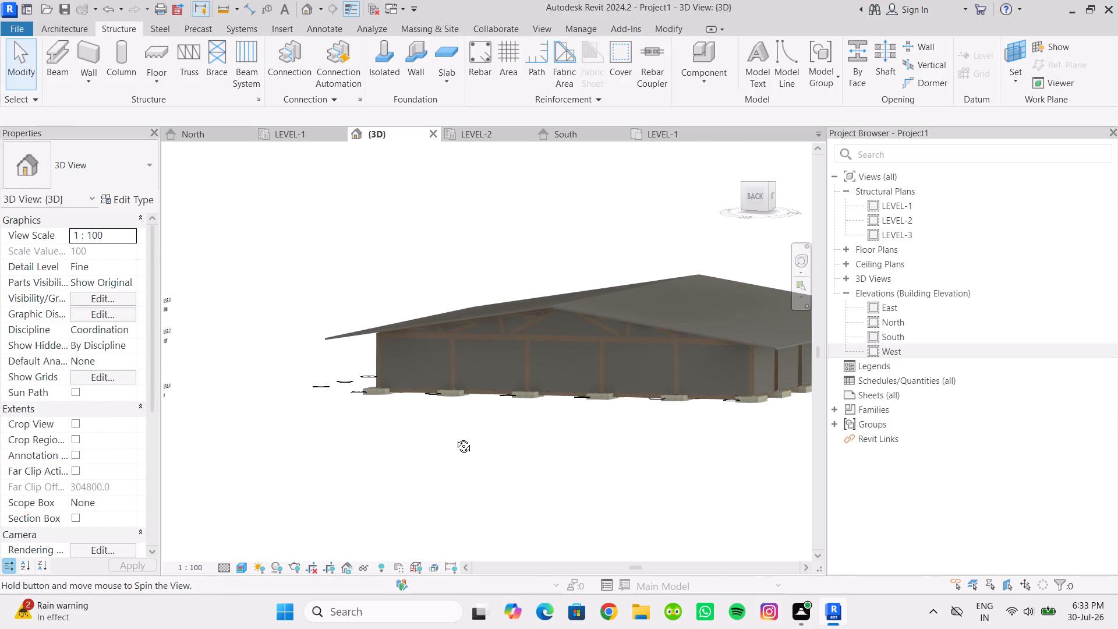
{"action": "middle_click_drag", "start_coordinate": [455, 437], "coordinate": [358, 450]}
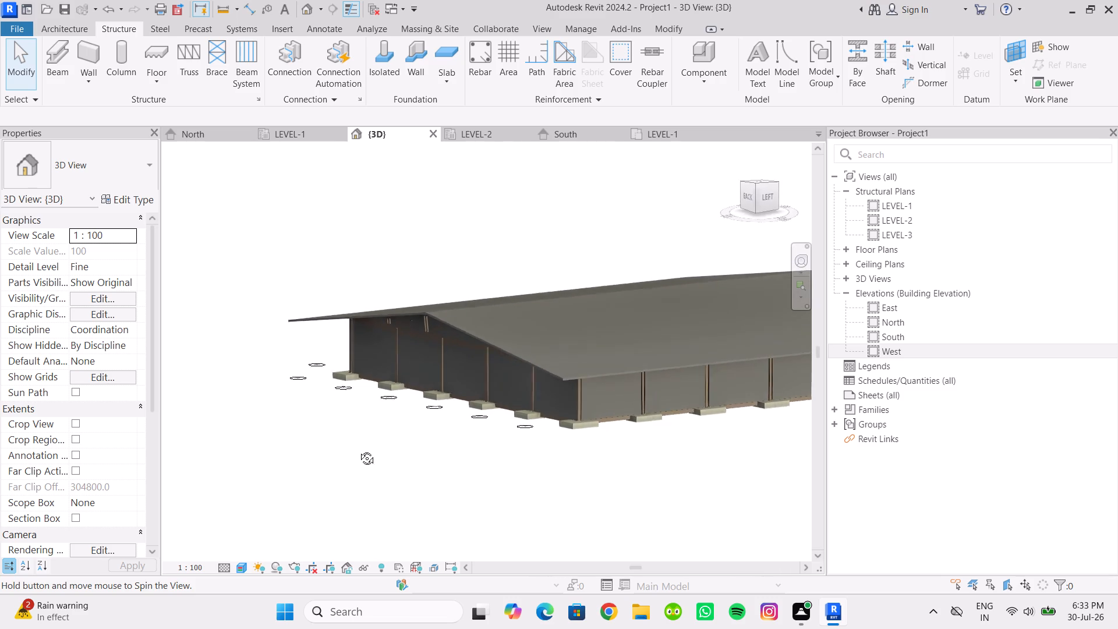
{"action": "middle_click_drag", "start_coordinate": [358, 450], "coordinate": [306, 392]}
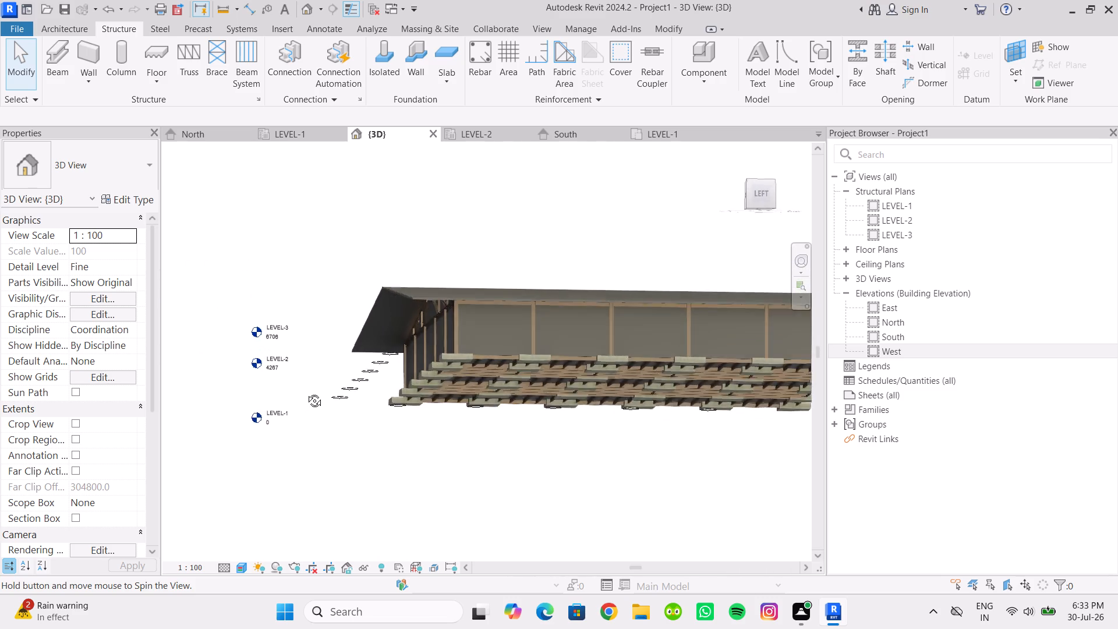
{"action": "middle_click_drag", "start_coordinate": [306, 392], "coordinate": [430, 448]}
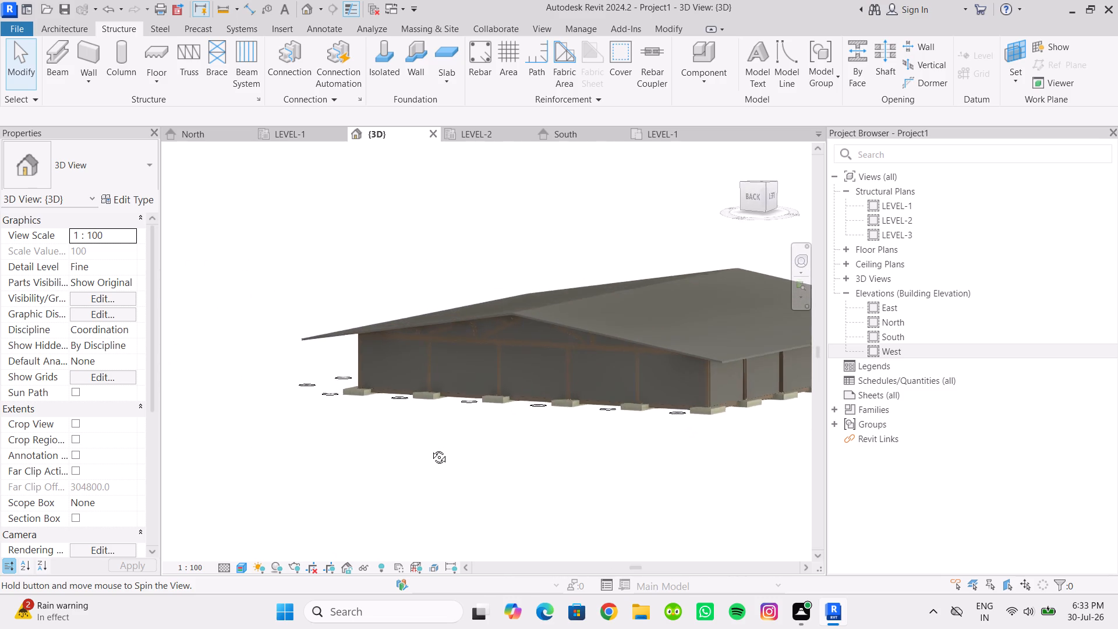
{"action": "middle_click_drag", "start_coordinate": [430, 448], "coordinate": [430, 451]}
Undo the wall-to-roof attachment and the placement of the rectangular perimeter walls.
{"action": "key", "text": "ctrl+z"}
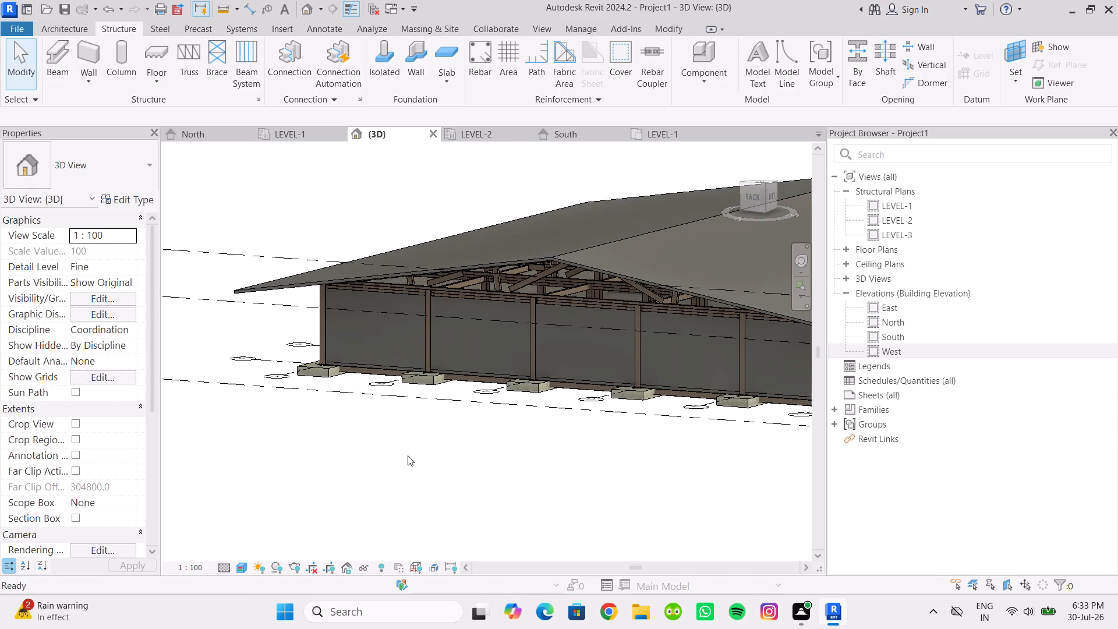
{"action": "key", "text": "ctrl+z"}
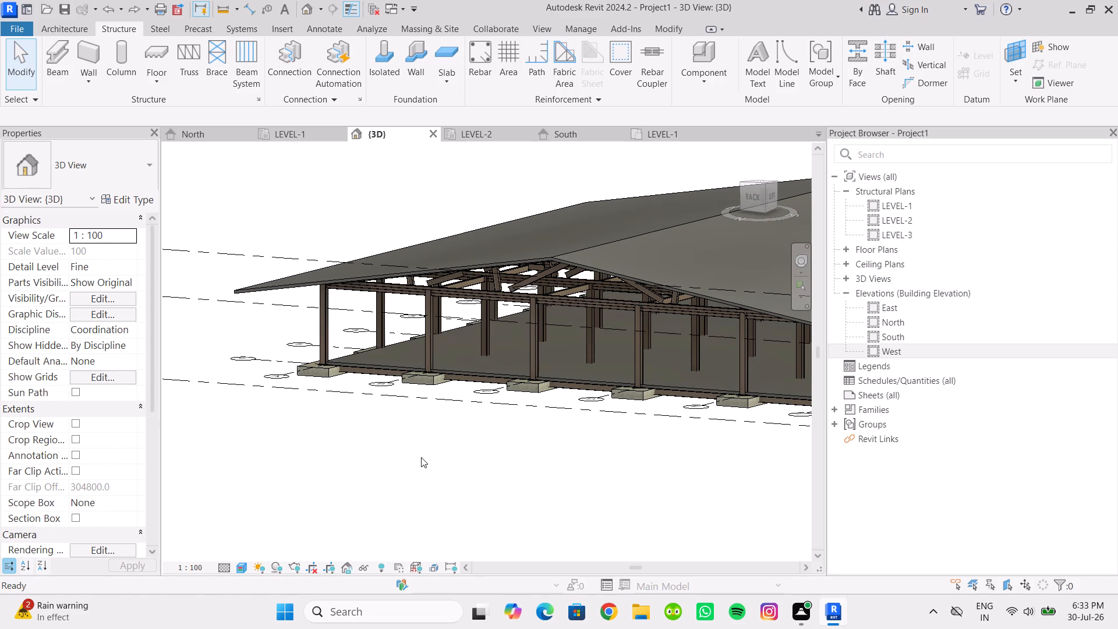
Redraw the rectangular structural walls on LEVEL-1 from the column at grids F and 6 to grids A and 1, flipped outside the columns.
{"action": "scroll", "coordinate": [425, 428], "scroll_direction": "down", "scroll_amount": 8}
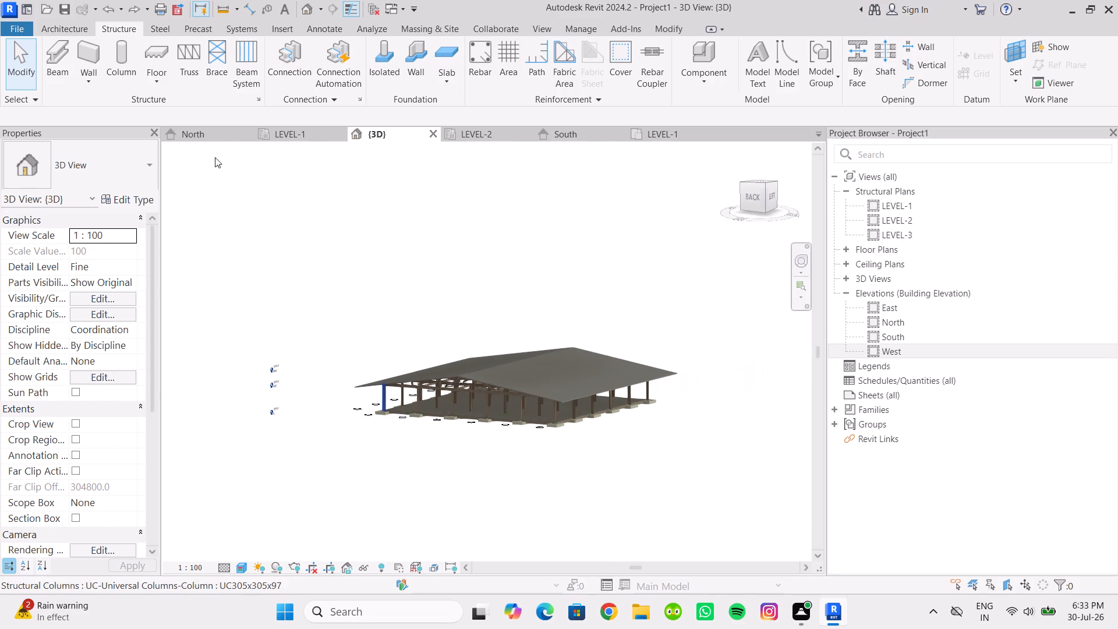
{"action": "left_click", "coordinate": [286, 123]}
{"action": "left_click", "coordinate": [288, 129]}
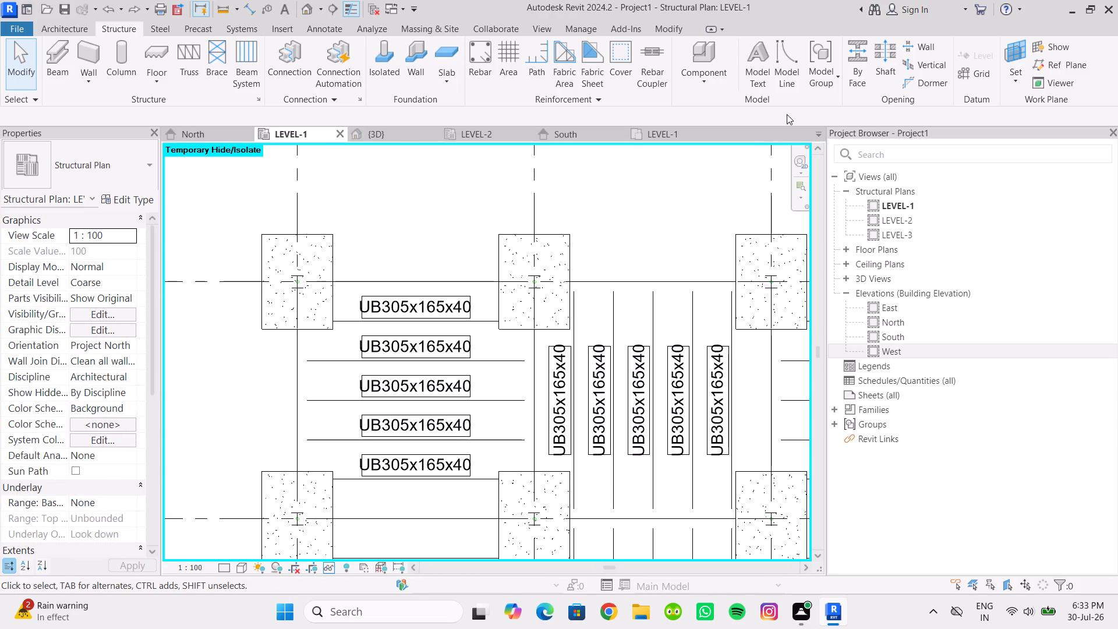
{"action": "left_click", "coordinate": [87, 75]}
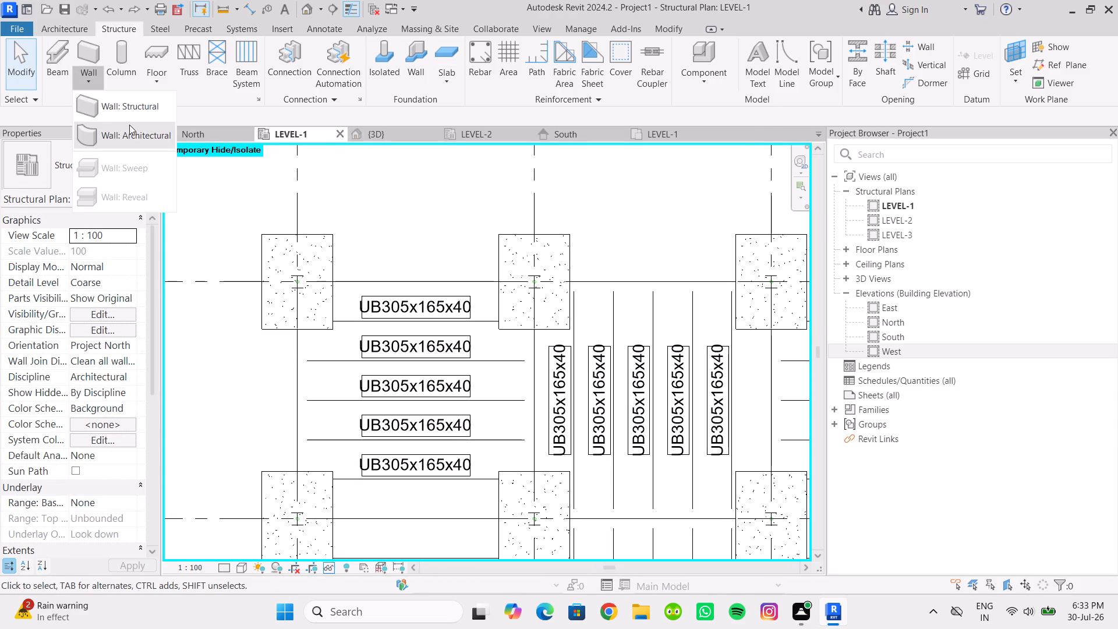
{"action": "left_click", "coordinate": [130, 109]}
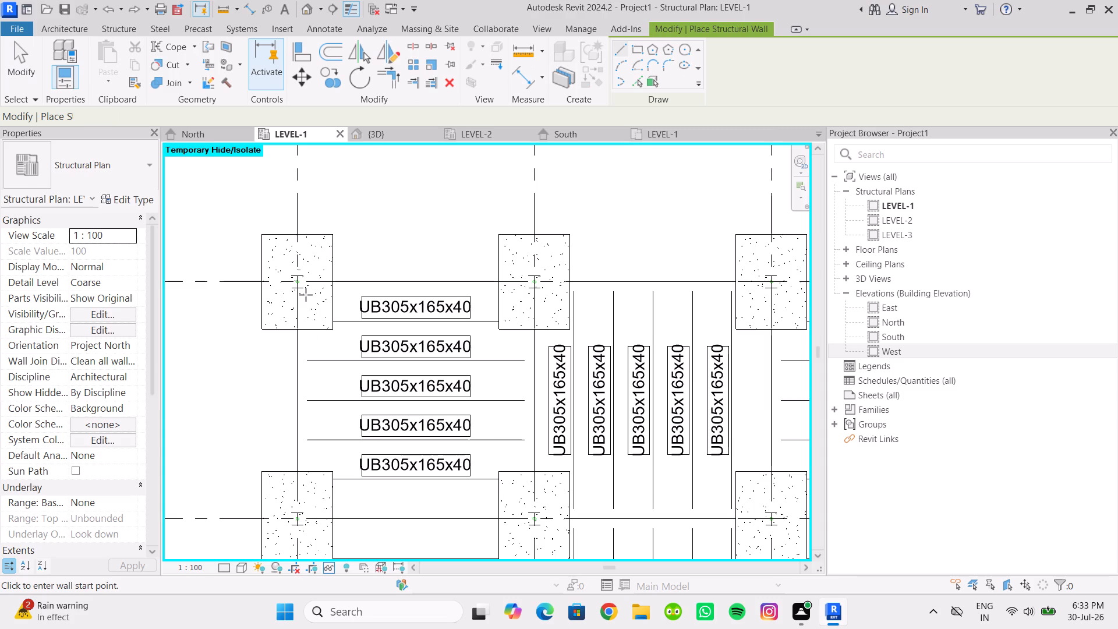
{"action": "scroll", "coordinate": [306, 295], "scroll_direction": "up", "scroll_amount": 6}
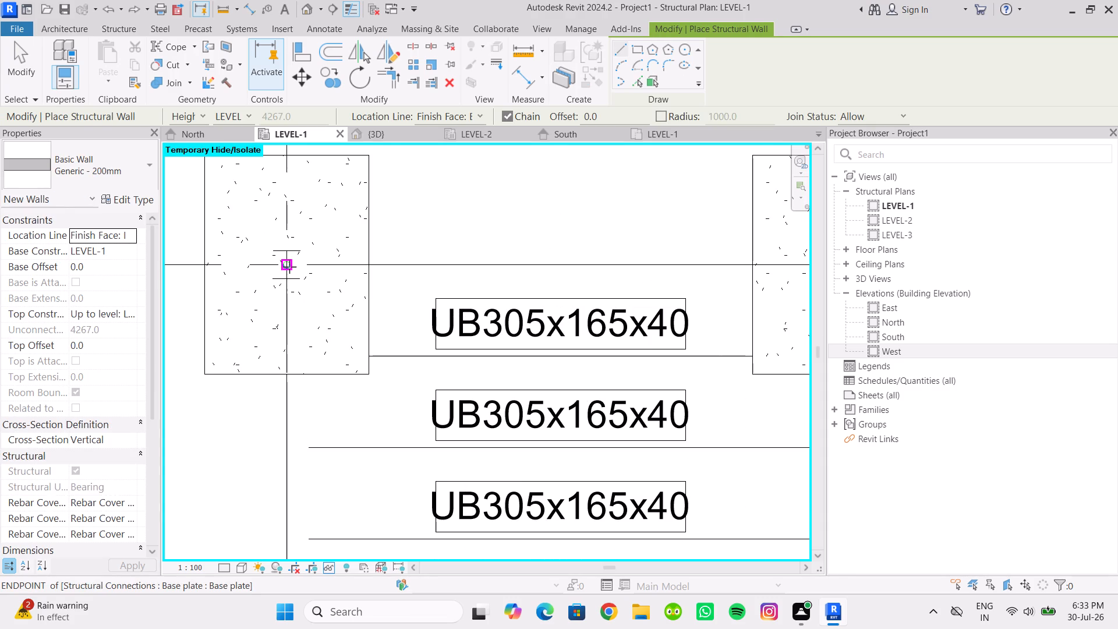
{"action": "left_click", "coordinate": [638, 48]}
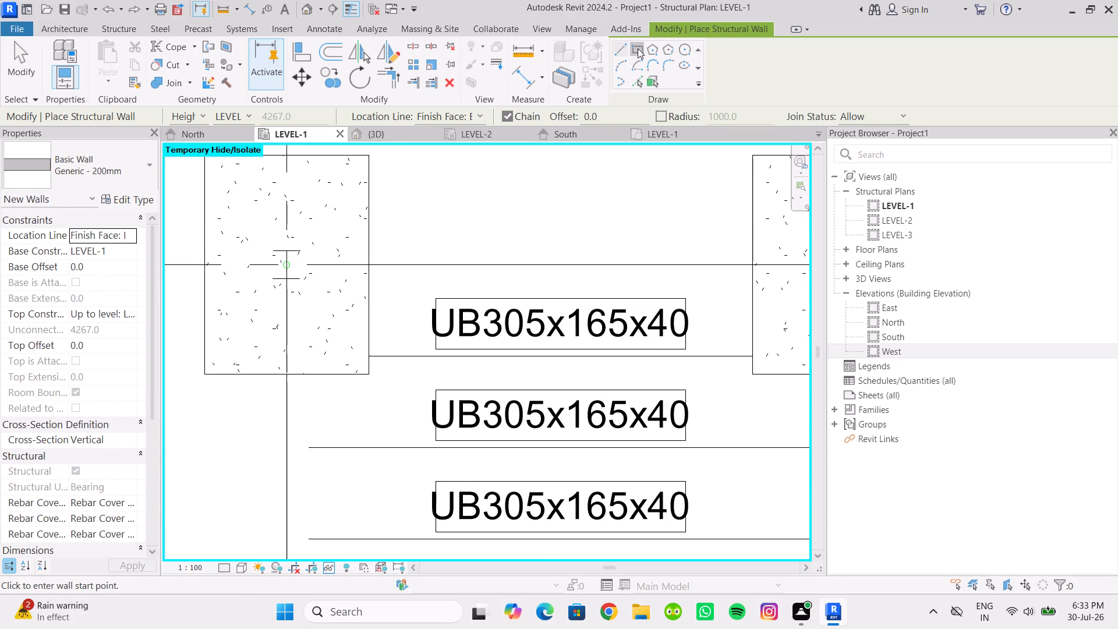
{"action": "left_click", "coordinate": [288, 263]}
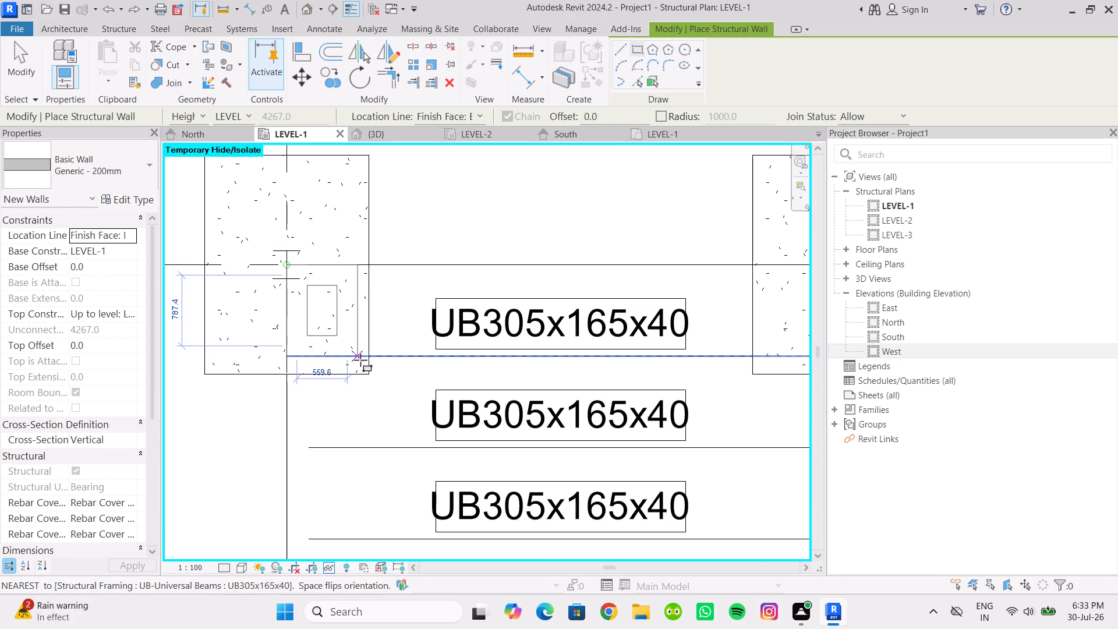
{"action": "key", "text": "space"}
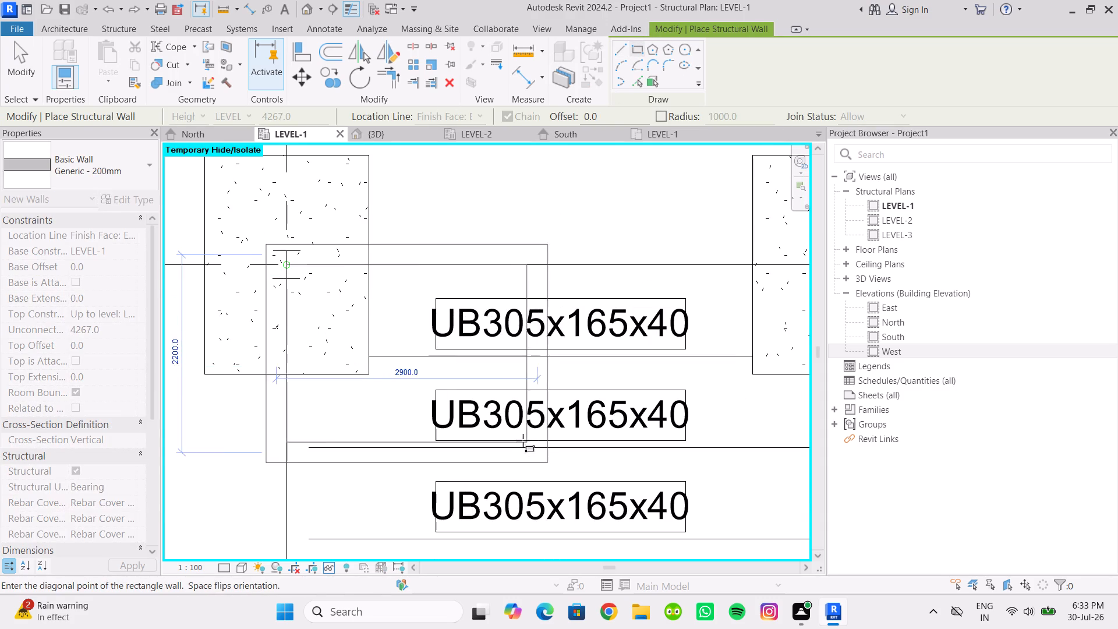
{"action": "scroll", "coordinate": [523, 441], "scroll_direction": "down", "scroll_amount": 1}
{"action": "middle_click_drag", "start_coordinate": [523, 441], "coordinate": [381, 310]}
{"action": "scroll", "coordinate": [494, 355], "scroll_direction": "down", "scroll_amount": 4}
{"action": "middle_click_drag", "start_coordinate": [500, 376], "coordinate": [427, 294]}
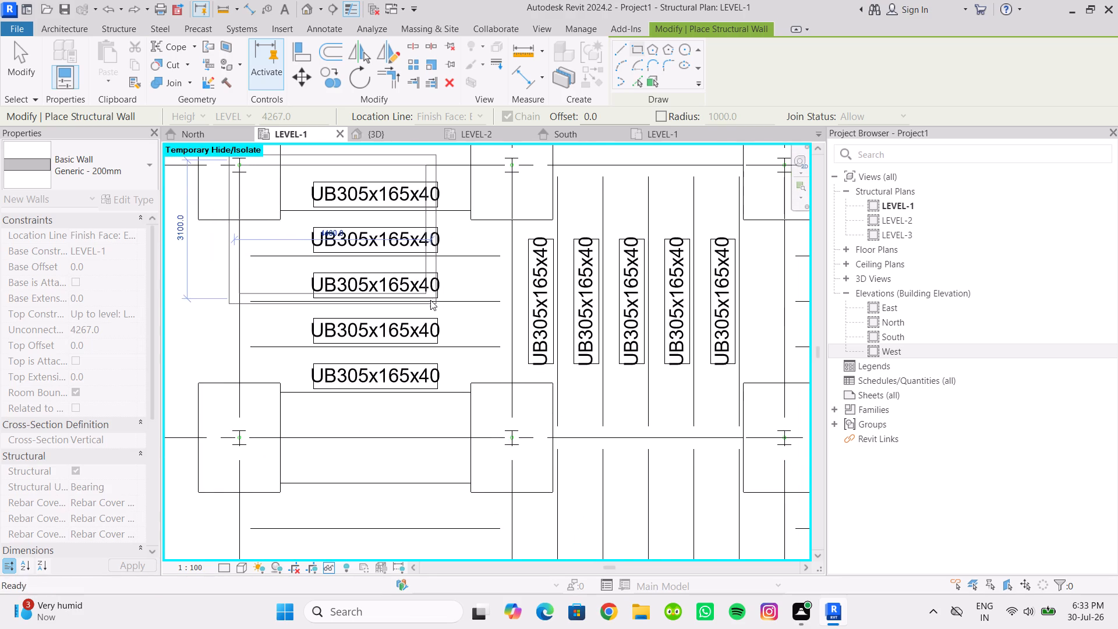
{"action": "scroll", "coordinate": [537, 407], "scroll_direction": "down", "scroll_amount": 5}
{"action": "middle_click_drag", "start_coordinate": [546, 422], "coordinate": [415, 306]}
{"action": "scroll", "coordinate": [510, 384], "scroll_direction": "down", "scroll_amount": 4}
{"action": "middle_click_drag", "start_coordinate": [512, 395], "coordinate": [380, 269]}
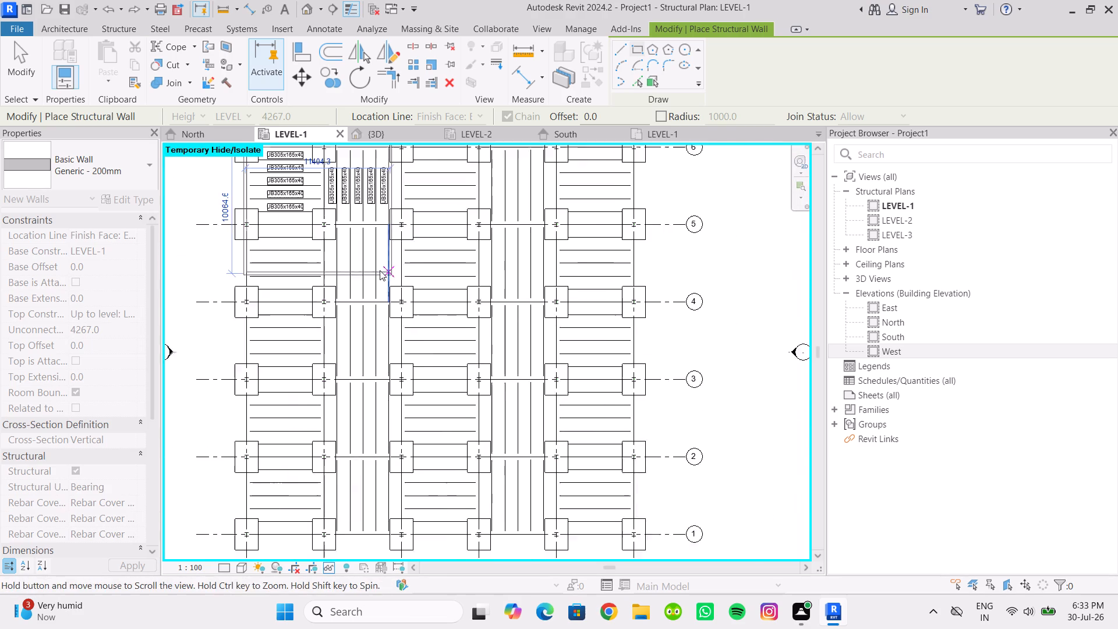
{"action": "scroll", "coordinate": [510, 376], "scroll_direction": "down", "scroll_amount": 2}
{"action": "middle_click_drag", "start_coordinate": [532, 394], "coordinate": [501, 353]}
{"action": "scroll", "coordinate": [569, 462], "scroll_direction": "up", "scroll_amount": 6}
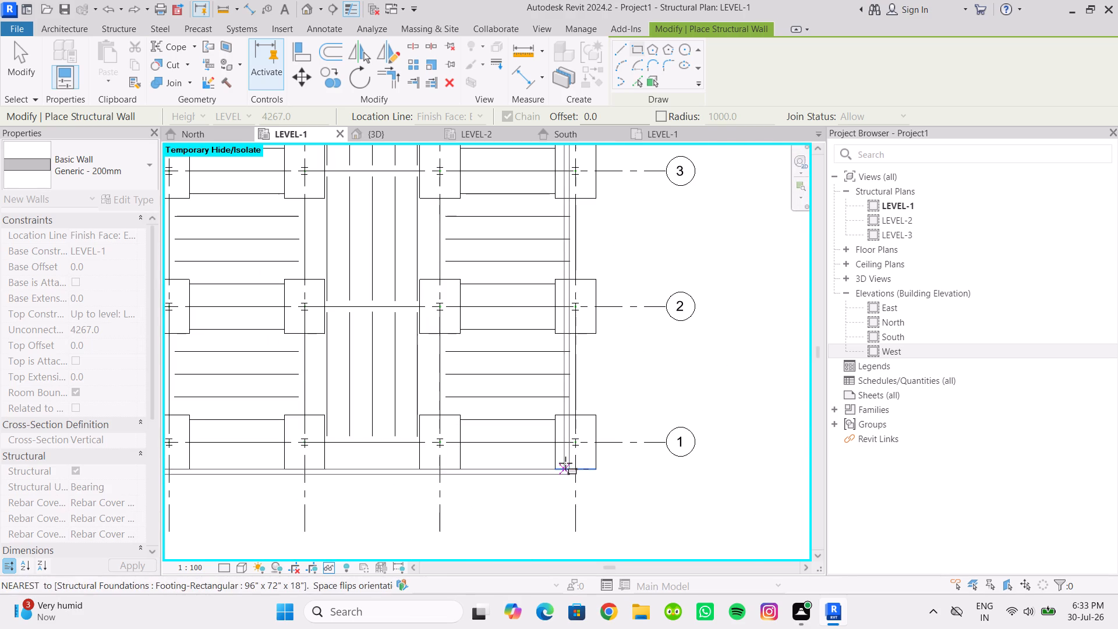
{"action": "scroll", "coordinate": [565, 462], "scroll_direction": "up", "scroll_amount": 6}
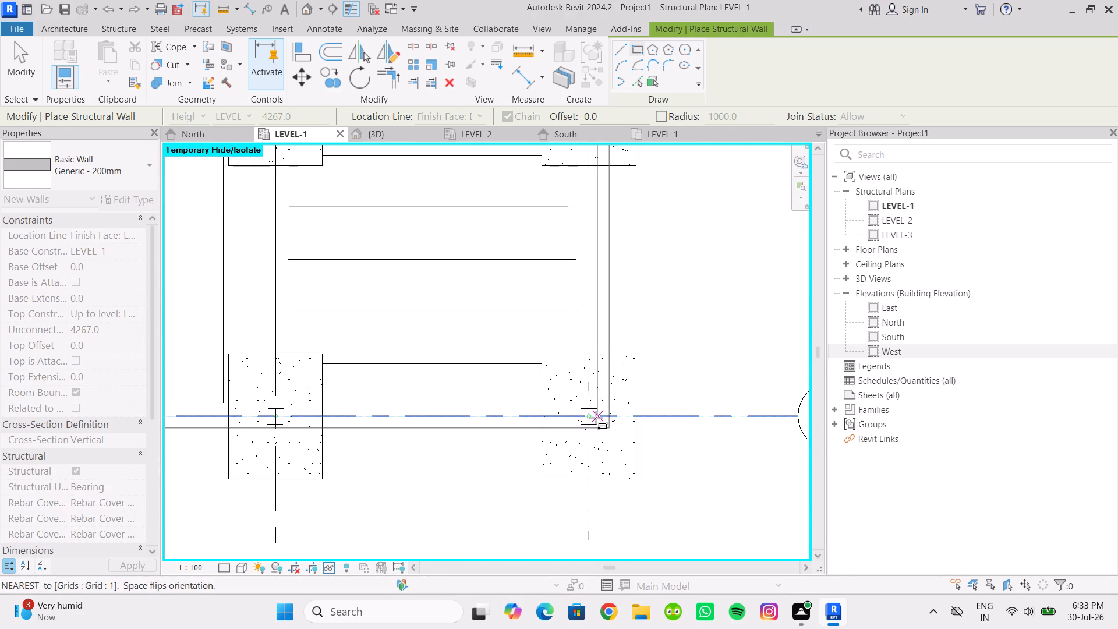
{"action": "left_click", "coordinate": [592, 418]}
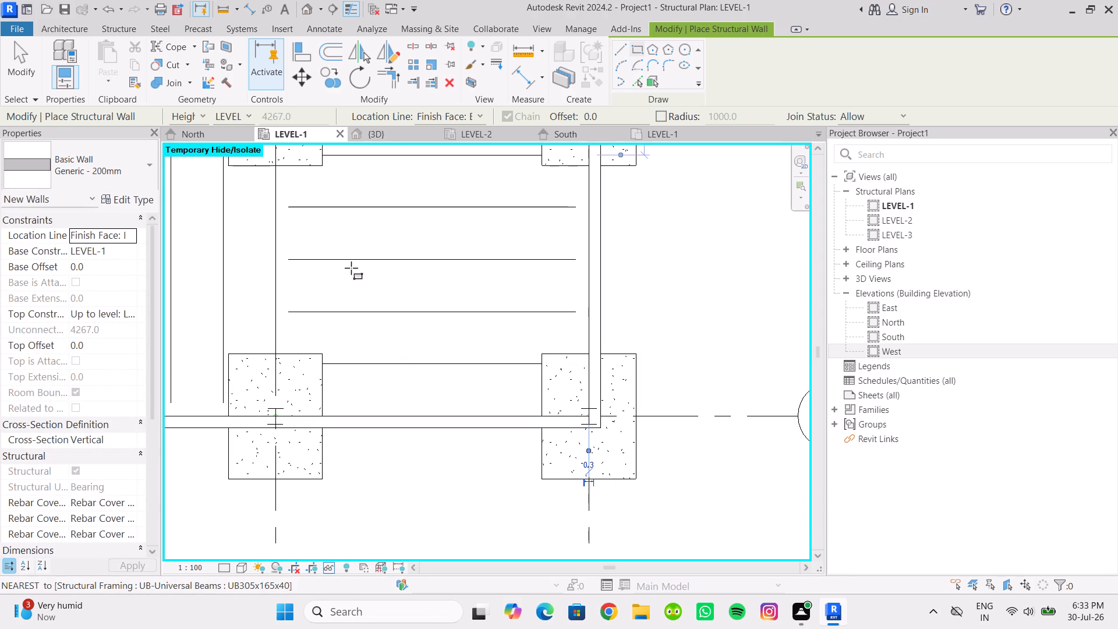
{"action": "left_click", "coordinate": [367, 134]}
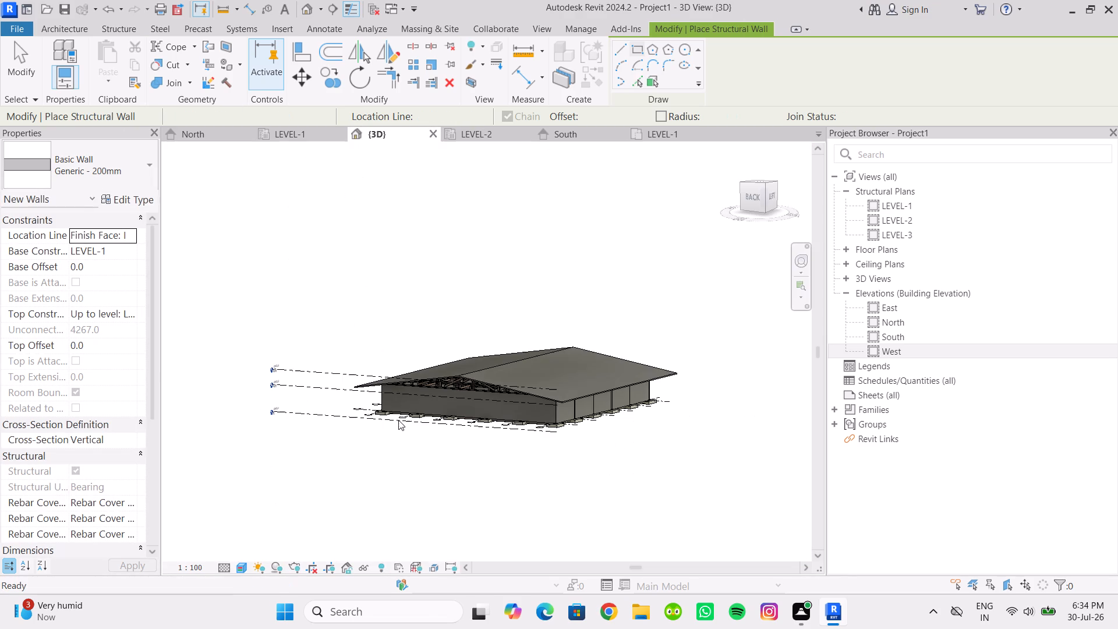
{"action": "scroll", "coordinate": [406, 436], "scroll_direction": "down", "scroll_amount": 2}
{"action": "key", "text": "Escape"}
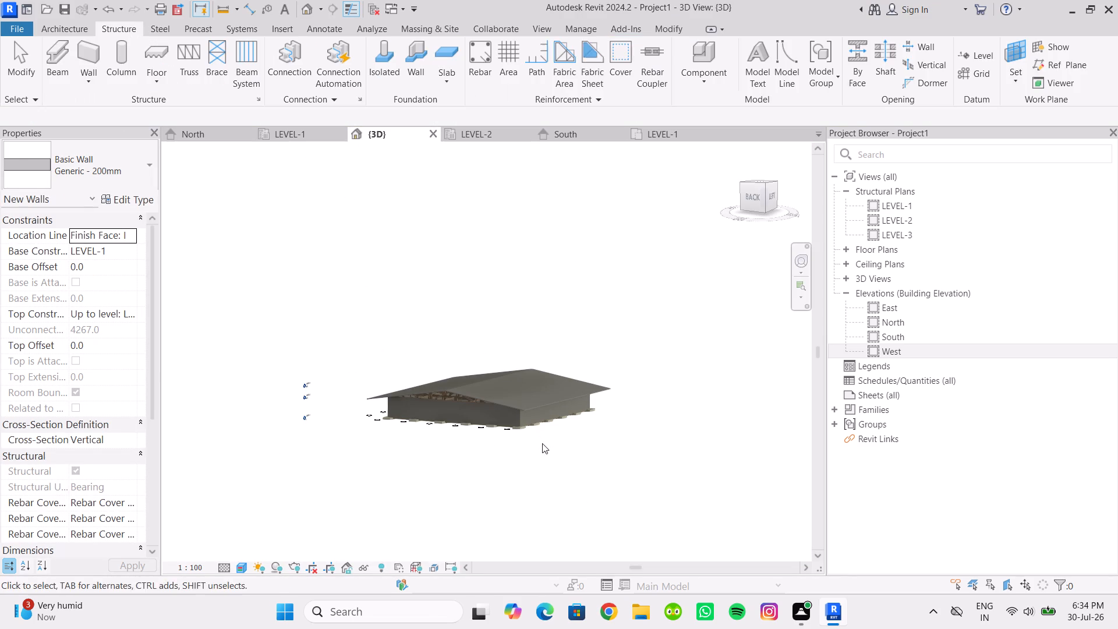
Attach the tops of all four perimeter structural walls to the gable roof.
{"action": "scroll", "coordinate": [533, 422], "scroll_direction": "up", "scroll_amount": 6}
{"action": "left_click", "coordinate": [448, 414]}
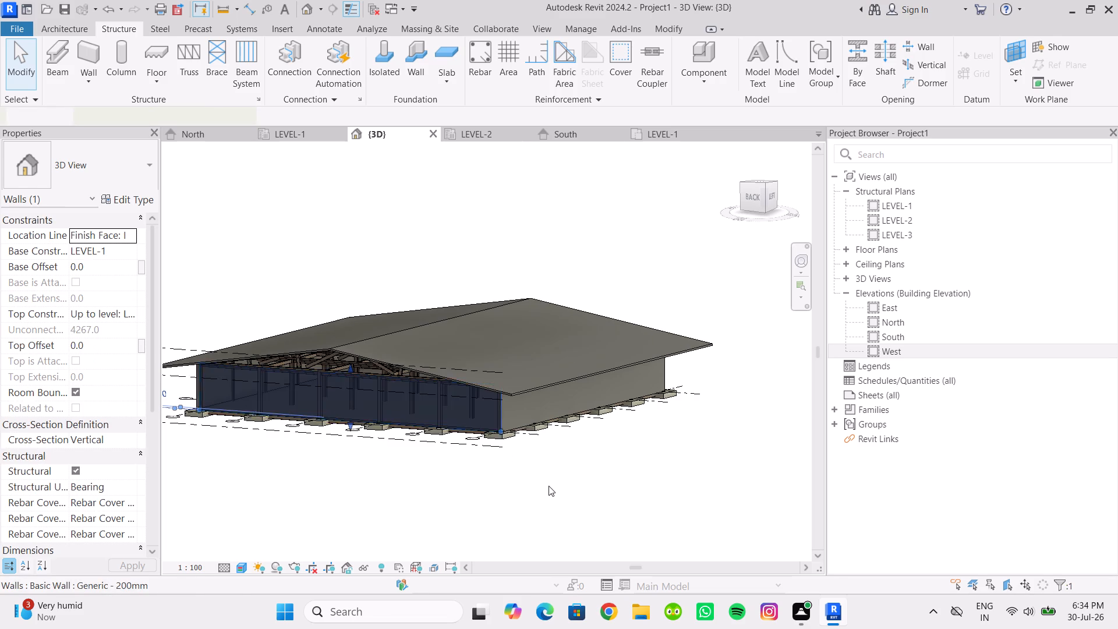
{"action": "scroll", "coordinate": [549, 486], "scroll_direction": "down", "scroll_amount": 1}
{"action": "middle_click_drag", "start_coordinate": [532, 487], "coordinate": [370, 482], "text": "shift"}
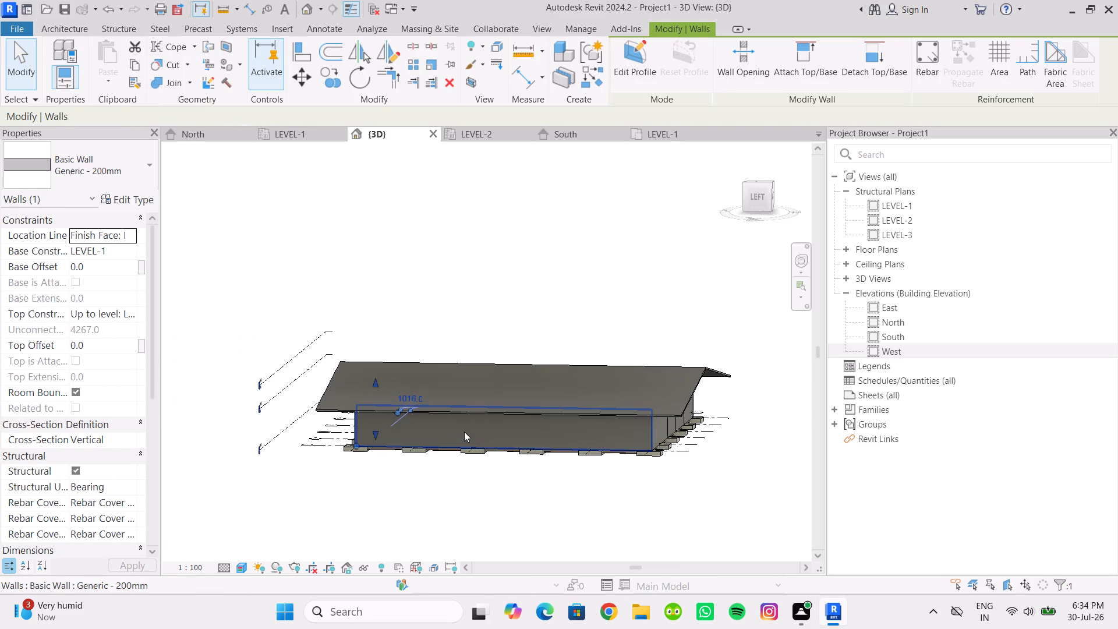
{"action": "left_click", "coordinate": [464, 432], "text": "shift"}
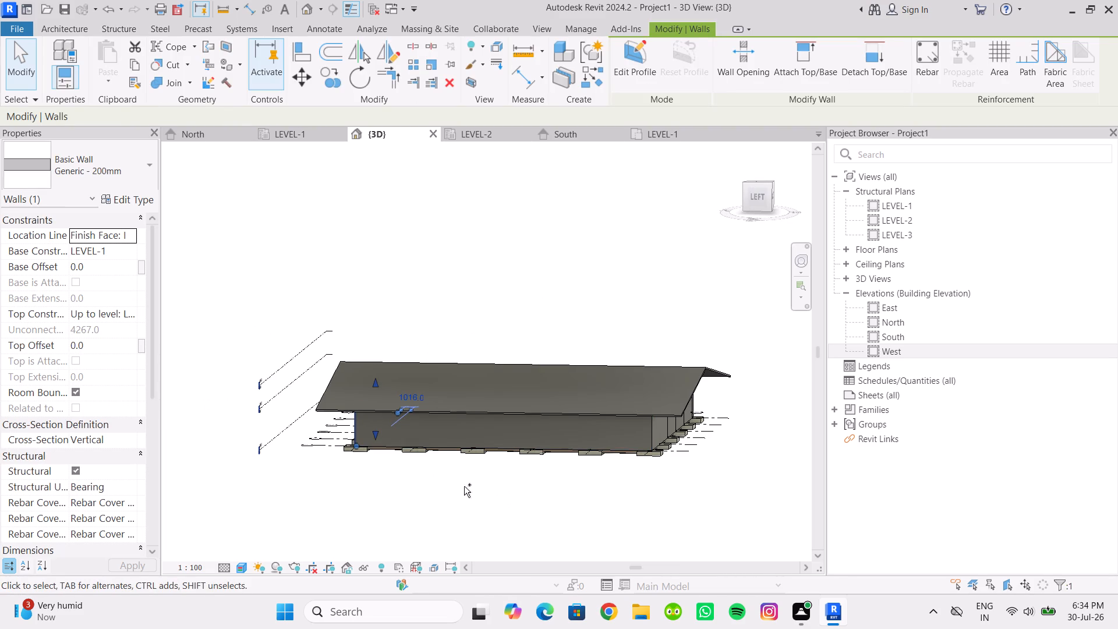
{"action": "left_click", "coordinate": [479, 427], "text": "ctrl"}
{"action": "scroll", "coordinate": [597, 471], "scroll_direction": "down", "scroll_amount": 1}
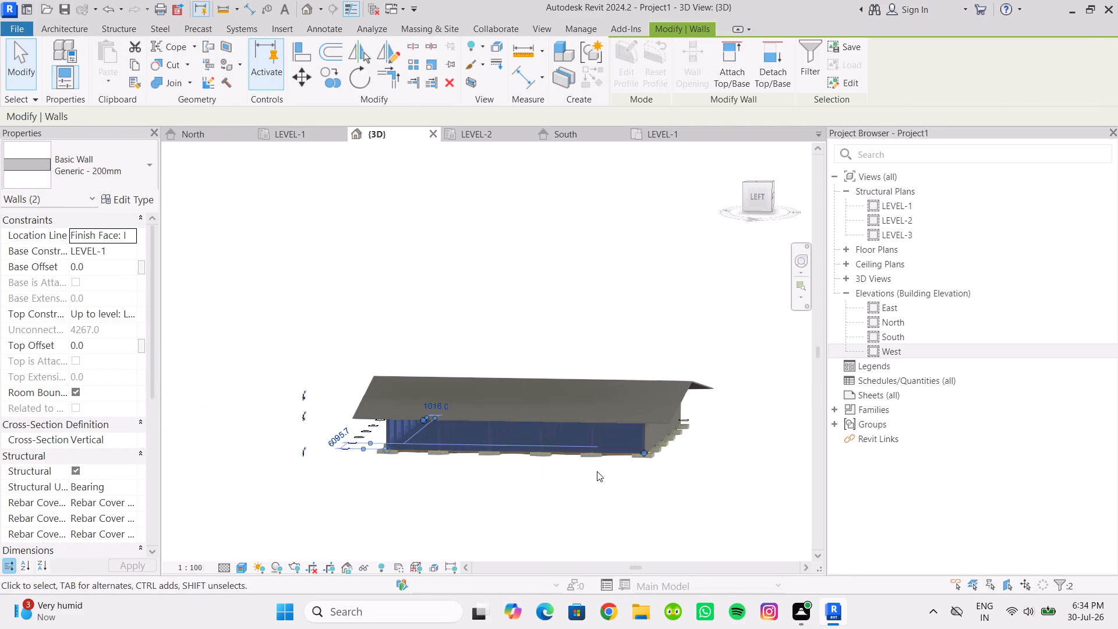
{"action": "middle_click_drag", "start_coordinate": [596, 472], "coordinate": [521, 477], "text": "ctrl"}
{"action": "middle_click_drag", "start_coordinate": [565, 481], "coordinate": [402, 497], "text": "shift"}
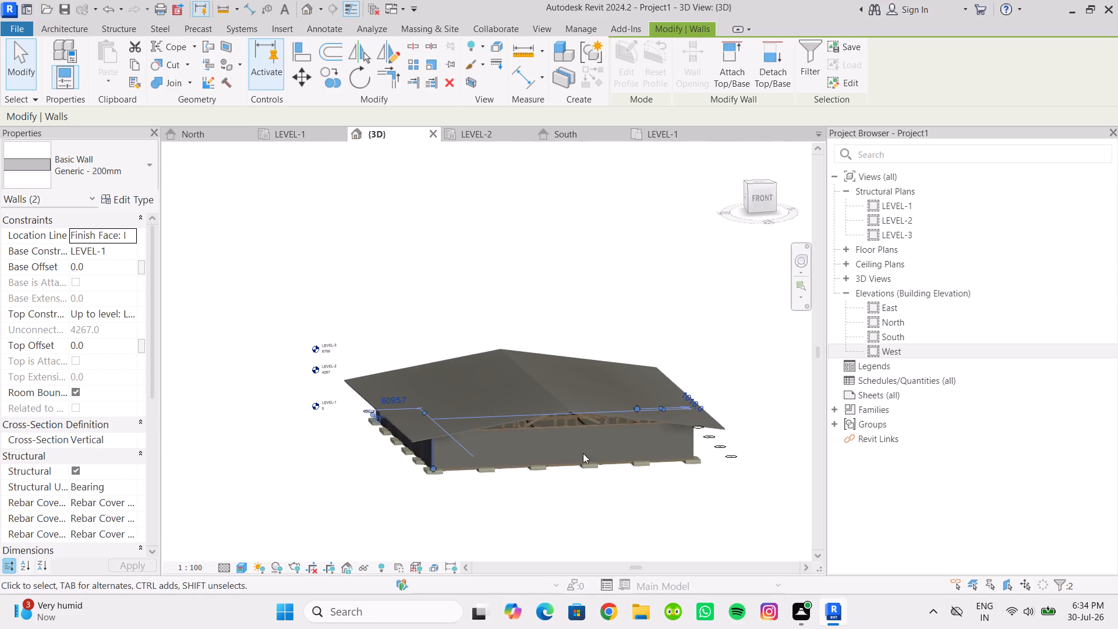
{"action": "left_click", "coordinate": [576, 446], "text": "ctrl"}
{"action": "scroll", "coordinate": [613, 471], "scroll_direction": "down", "scroll_amount": 2}
{"action": "middle_click_drag", "start_coordinate": [618, 479], "coordinate": [413, 454], "text": "shift"}
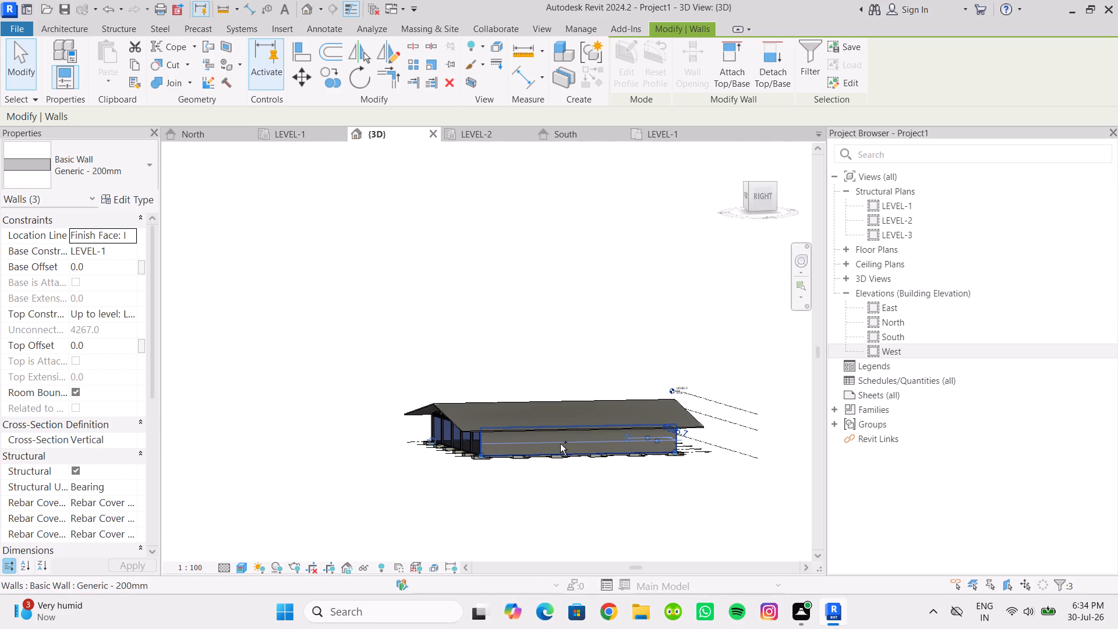
{"action": "left_click", "coordinate": [560, 444], "text": "ctrl"}
{"action": "scroll", "coordinate": [620, 487], "scroll_direction": "down", "scroll_amount": 2}
{"action": "middle_click_drag", "start_coordinate": [620, 487], "coordinate": [490, 476], "text": "shift"}
{"action": "left_click", "coordinate": [733, 73]}
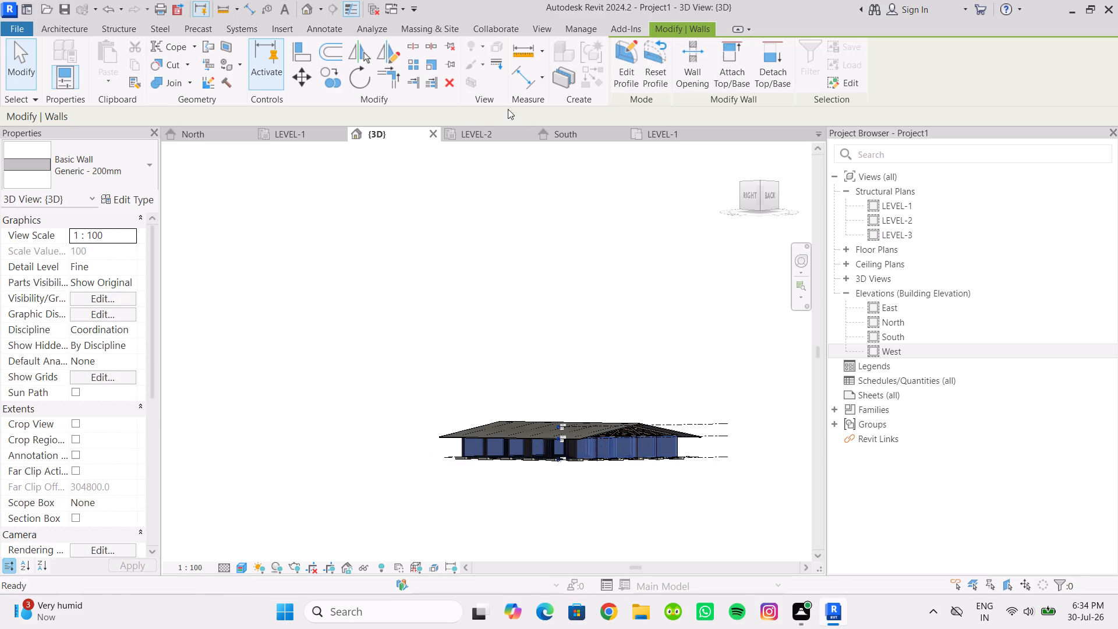
{"action": "scroll", "coordinate": [629, 436], "scroll_direction": "up", "scroll_amount": 2}
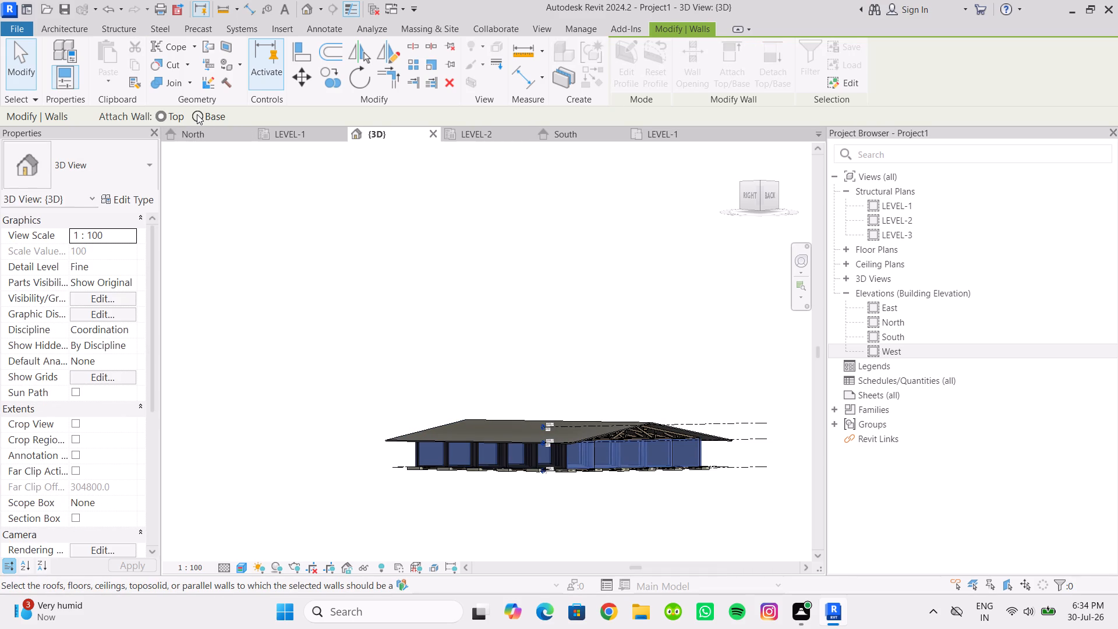
{"action": "scroll", "coordinate": [690, 418], "scroll_direction": "up", "scroll_amount": 3}
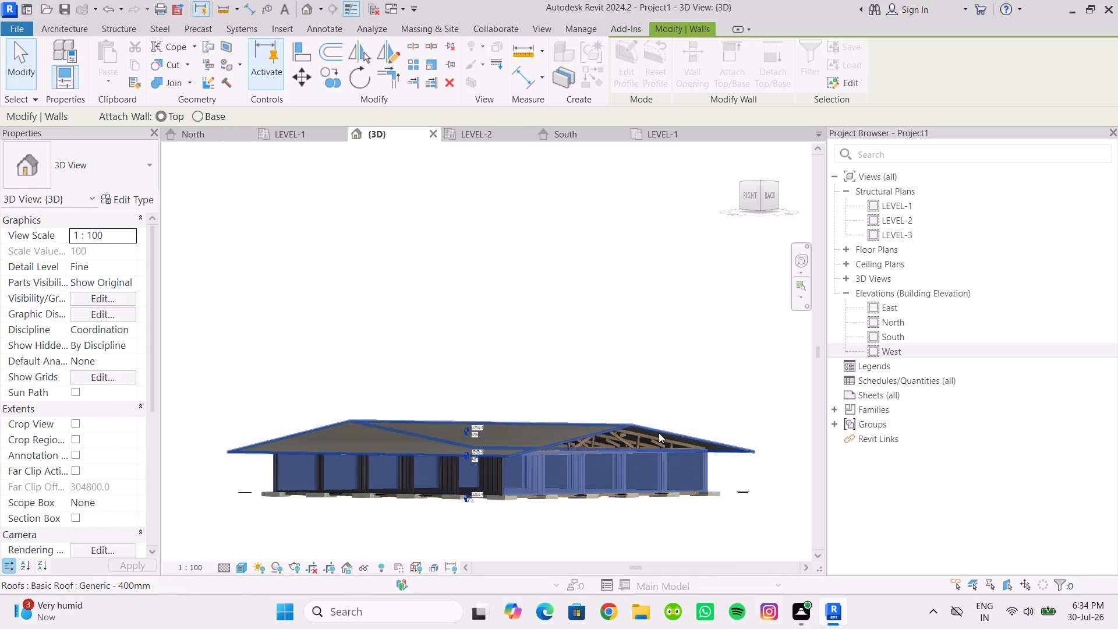
{"action": "middle_click_drag", "start_coordinate": [639, 427], "coordinate": [528, 442], "text": "shift"}
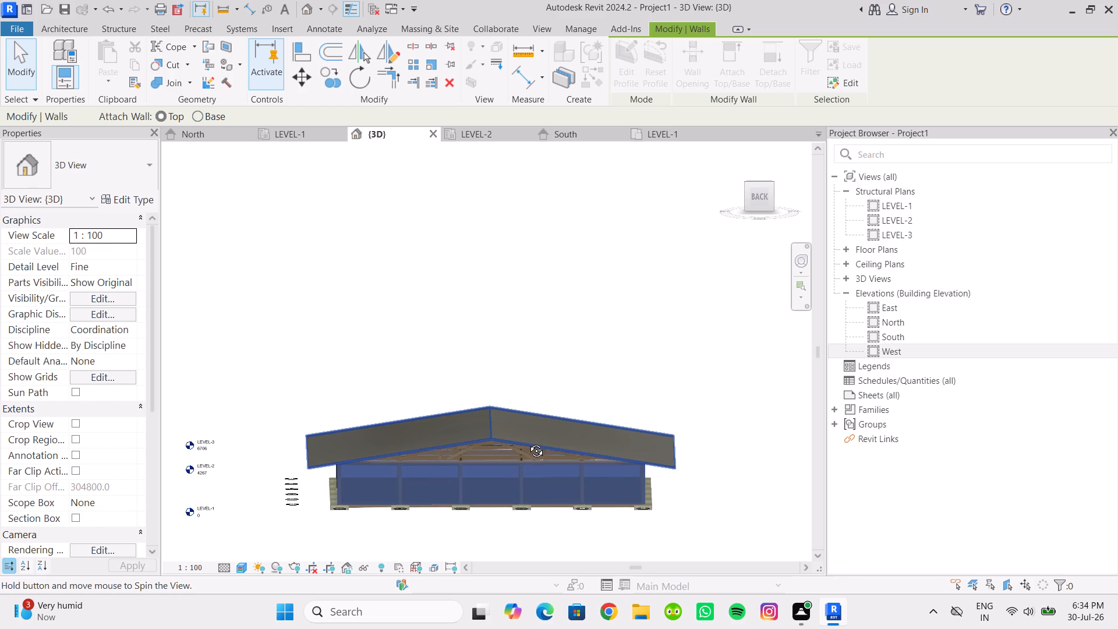
{"action": "middle_click_drag", "start_coordinate": [528, 442], "coordinate": [516, 443], "text": "shift"}
{"action": "scroll", "coordinate": [494, 450], "scroll_direction": "up", "scroll_amount": 4}
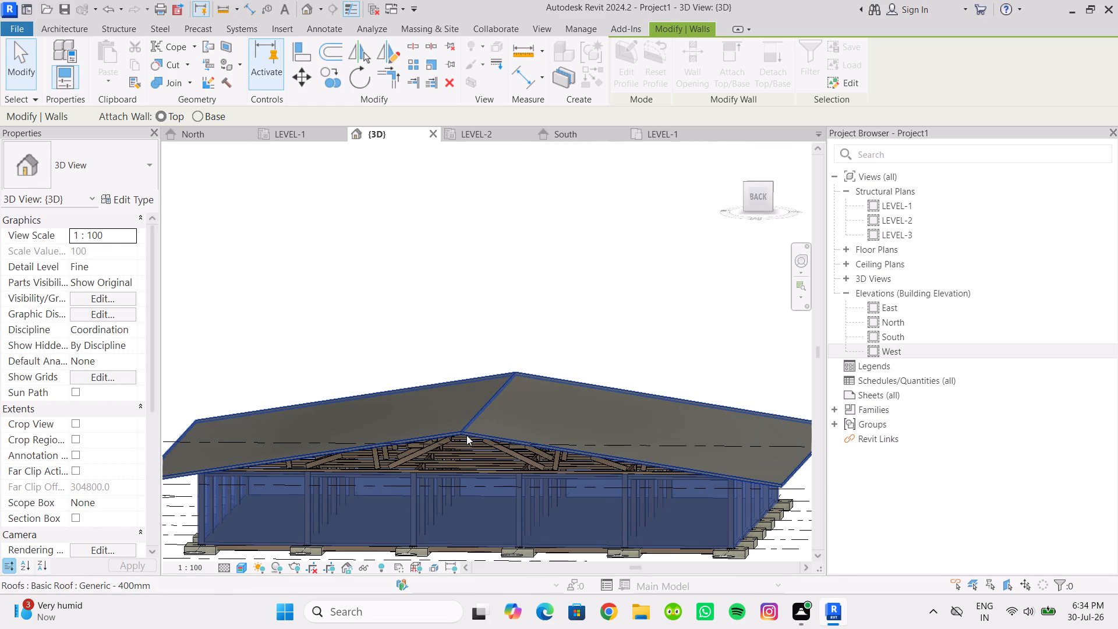
{"action": "left_click", "coordinate": [466, 435]}
{"action": "left_click", "coordinate": [450, 269]}
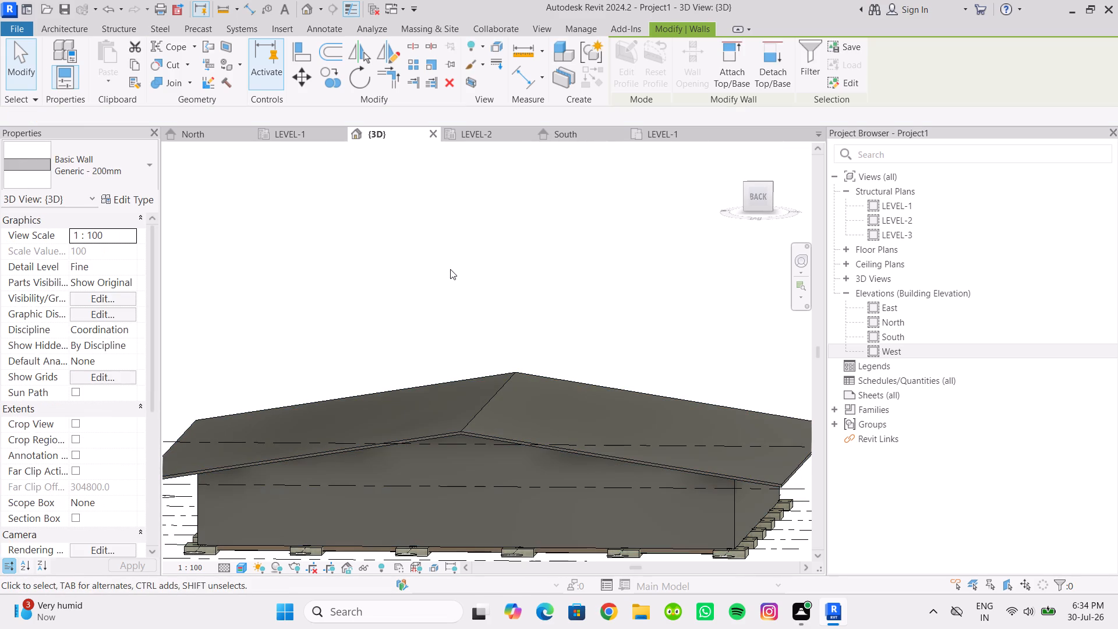
{"action": "scroll", "coordinate": [472, 278], "scroll_direction": "down", "scroll_amount": 2}
{"action": "key", "text": "Escape"}
Examine the roof-attached walls from the front and locate the front gable-end wall on the LEVEL-1 structural plan.
{"action": "scroll", "coordinate": [466, 288], "scroll_direction": "down", "scroll_amount": 3}
{"action": "middle_click_drag", "start_coordinate": [464, 285], "coordinate": [807, 286], "text": "shift"}
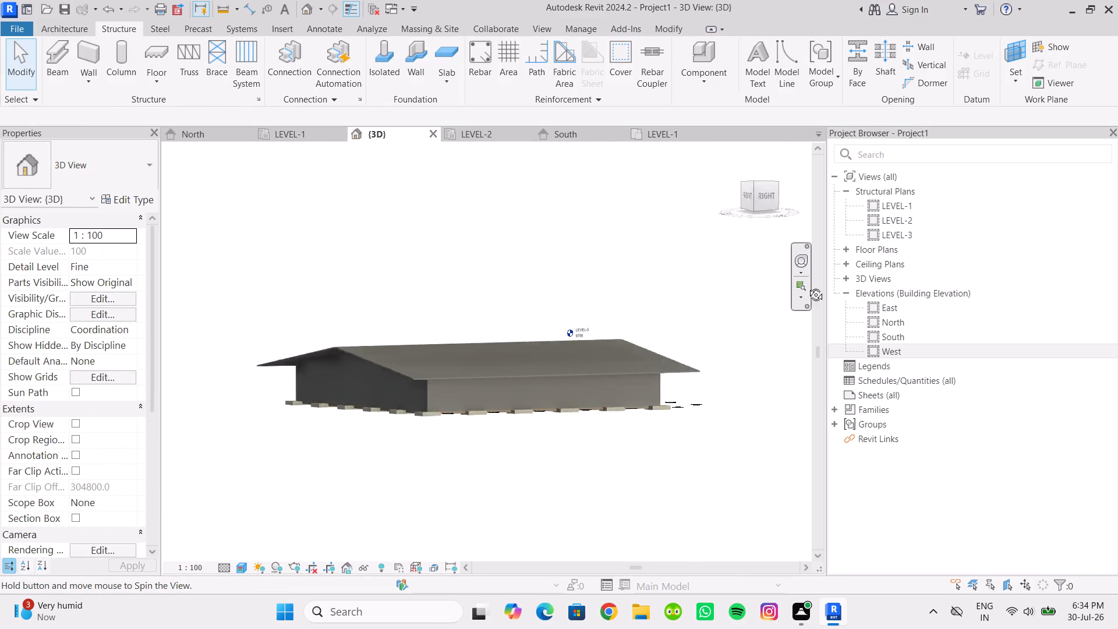
{"action": "middle_click_drag", "start_coordinate": [807, 286], "coordinate": [854, 293], "text": "shift"}
{"action": "left_click", "coordinate": [755, 197]}
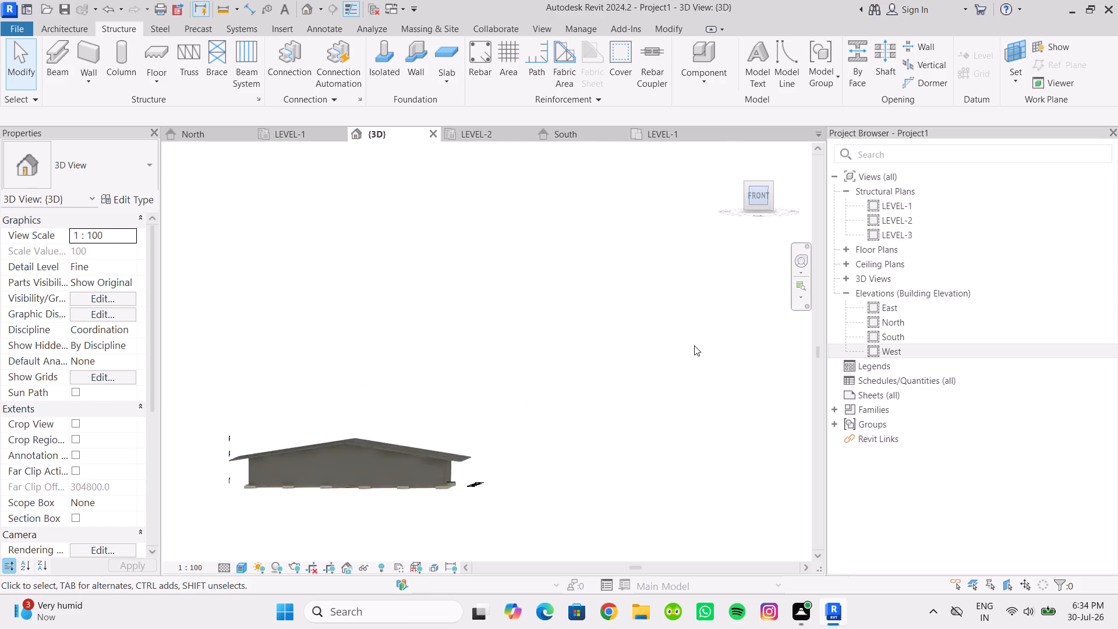
{"action": "scroll", "coordinate": [429, 361], "scroll_direction": "up", "scroll_amount": 6}
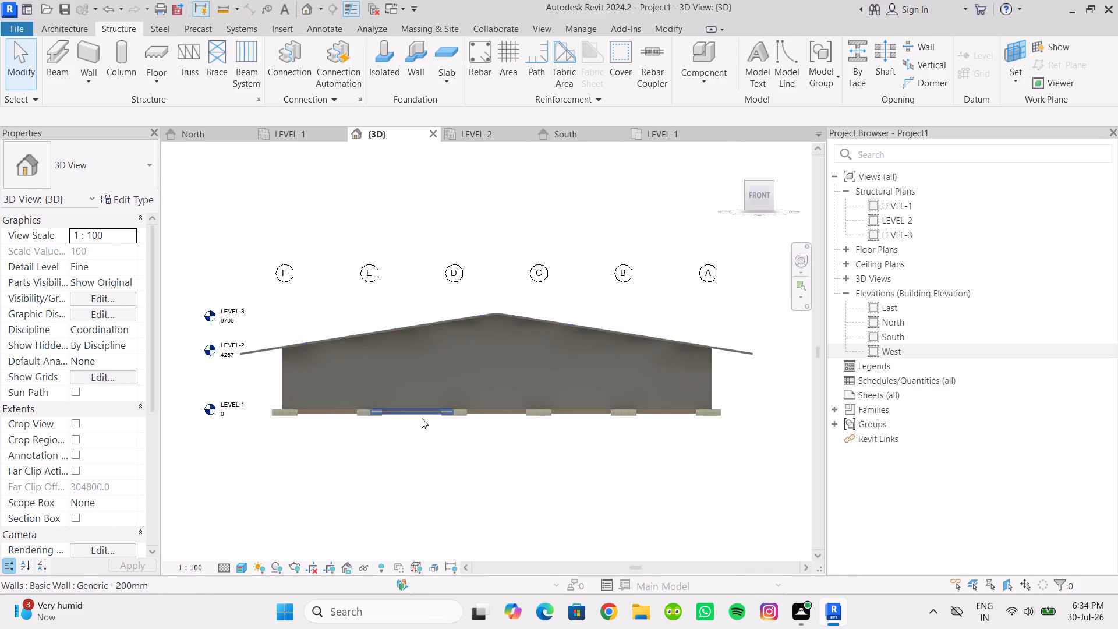
{"action": "left_click", "coordinate": [295, 131]}
{"action": "scroll", "coordinate": [443, 454], "scroll_direction": "down", "scroll_amount": 9}
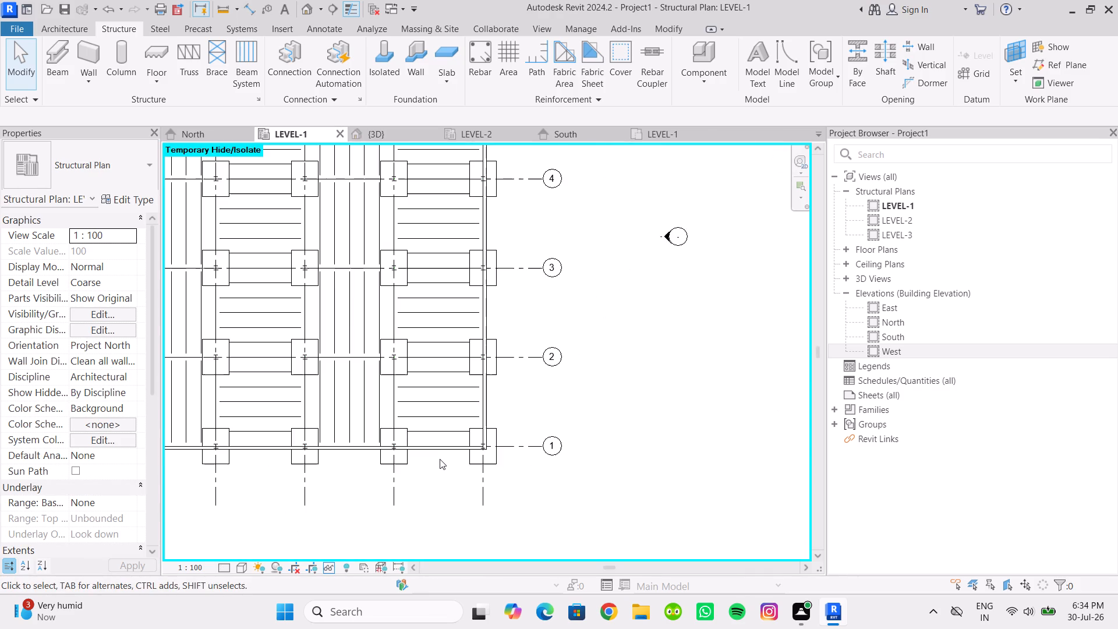
{"action": "scroll", "coordinate": [436, 461], "scroll_direction": "down", "scroll_amount": 3}
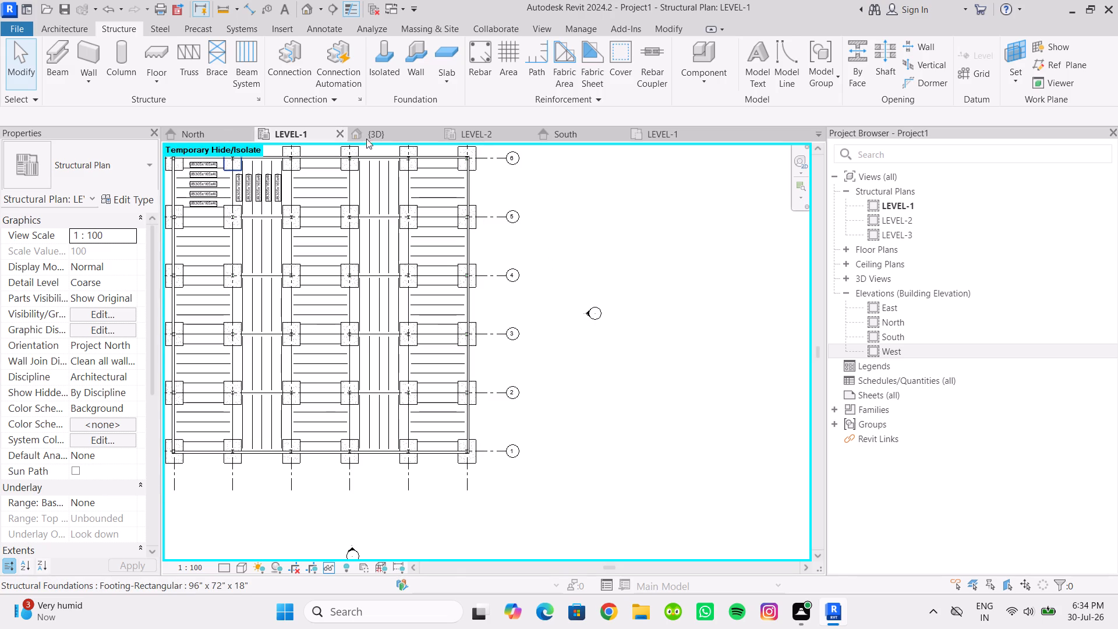
{"action": "left_click", "coordinate": [392, 138]}
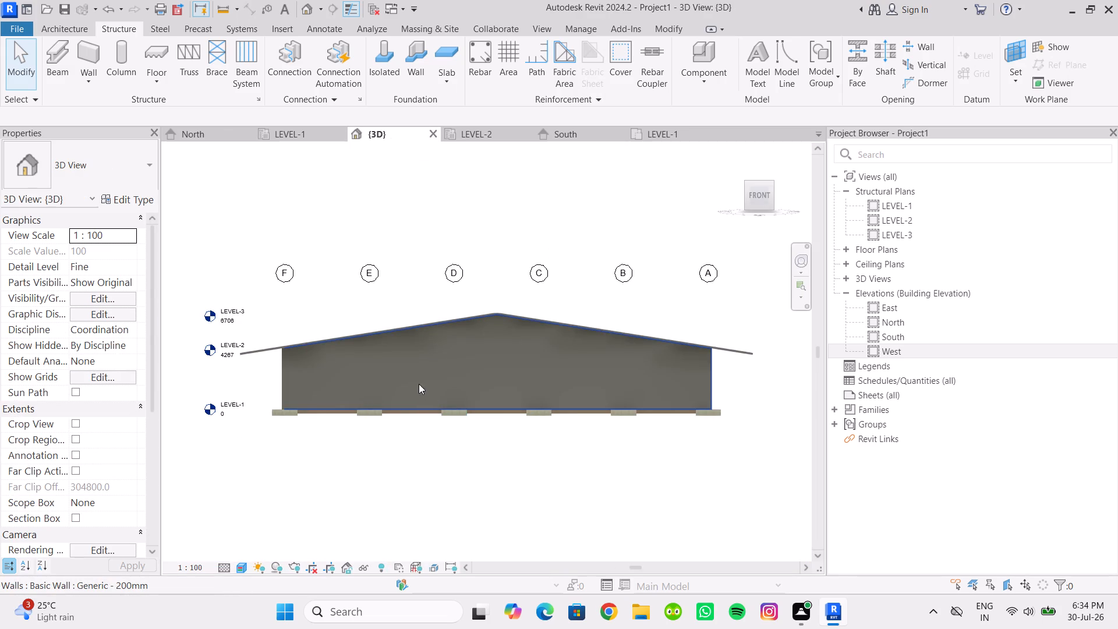
{"action": "left_click", "coordinate": [417, 380]}
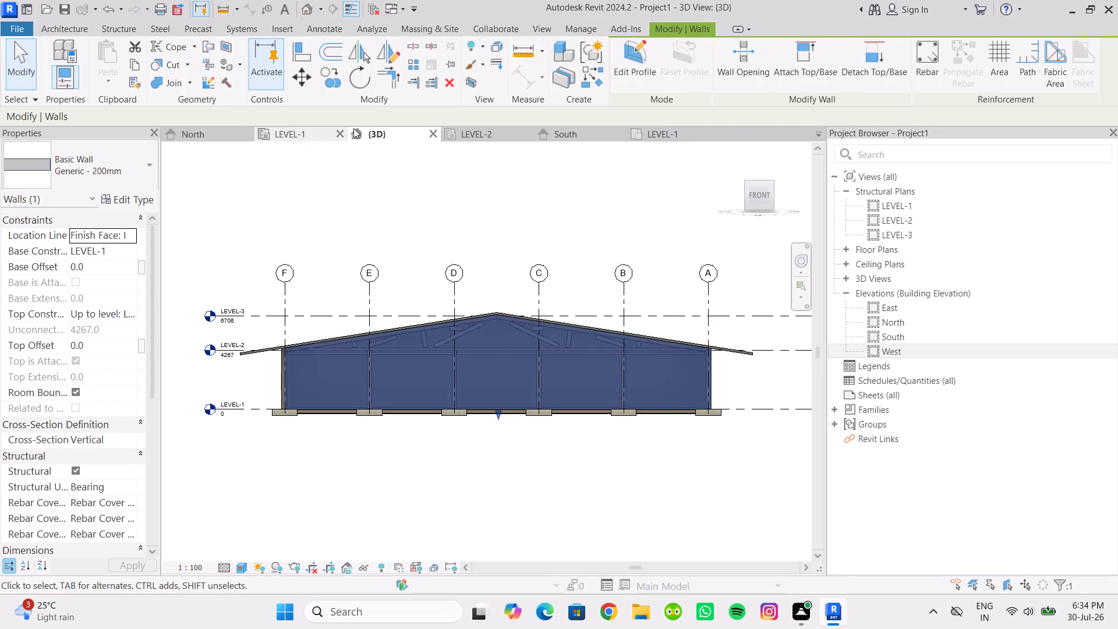
{"action": "left_click", "coordinate": [306, 129]}
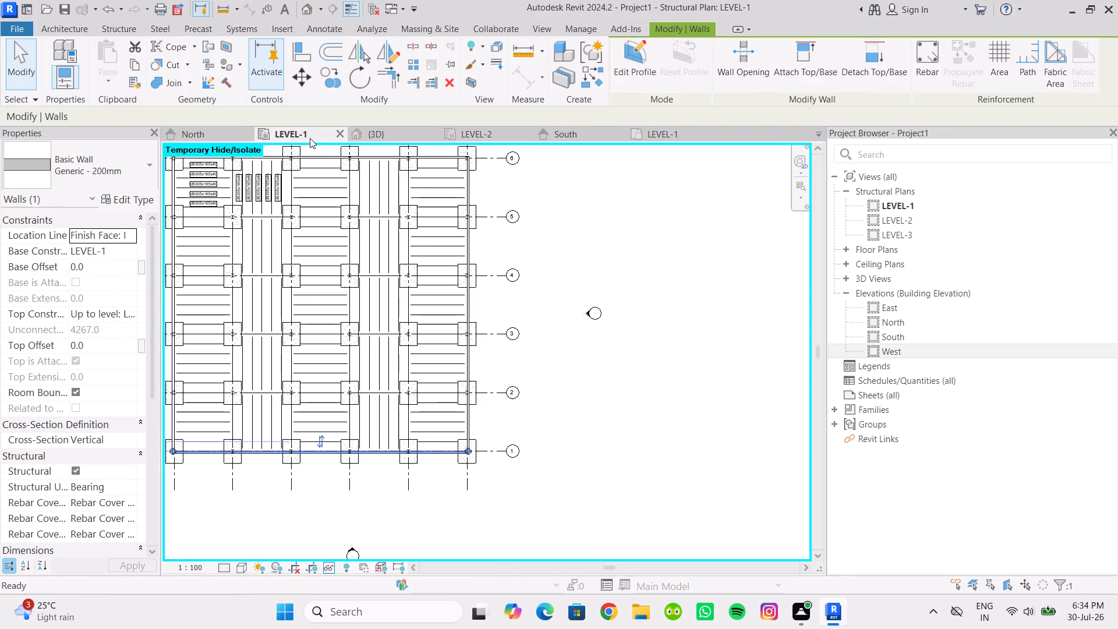
{"action": "scroll", "coordinate": [554, 463], "scroll_direction": "down", "scroll_amount": 2}
{"action": "middle_click_drag", "start_coordinate": [555, 463], "coordinate": [626, 445]}
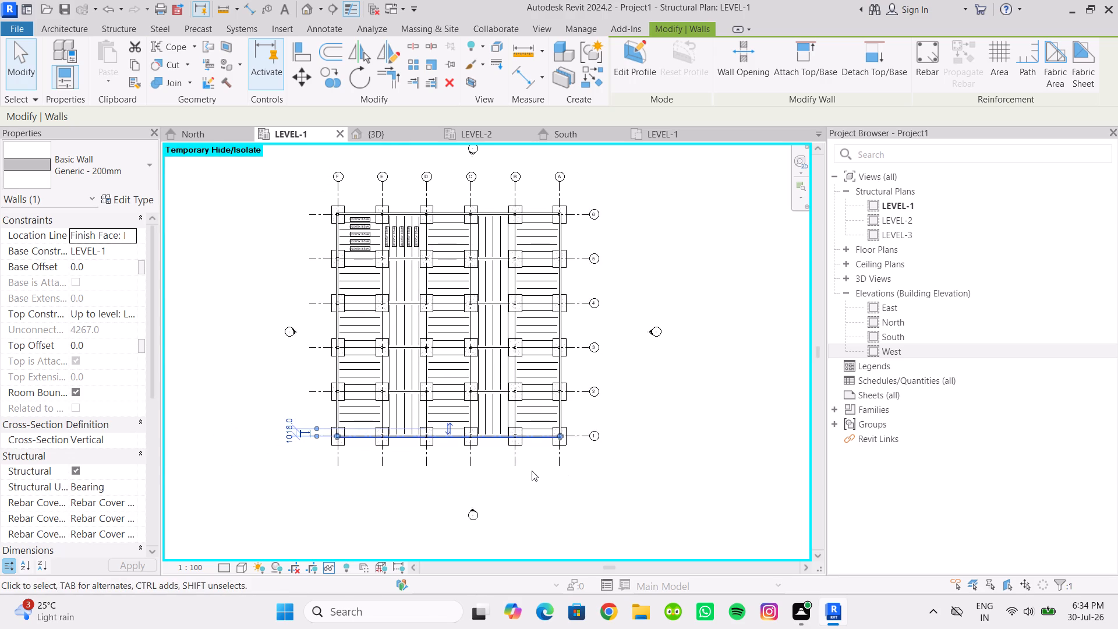
{"action": "middle_click_drag", "start_coordinate": [532, 471], "coordinate": [562, 471]}
{"action": "left_click", "coordinate": [392, 507]}
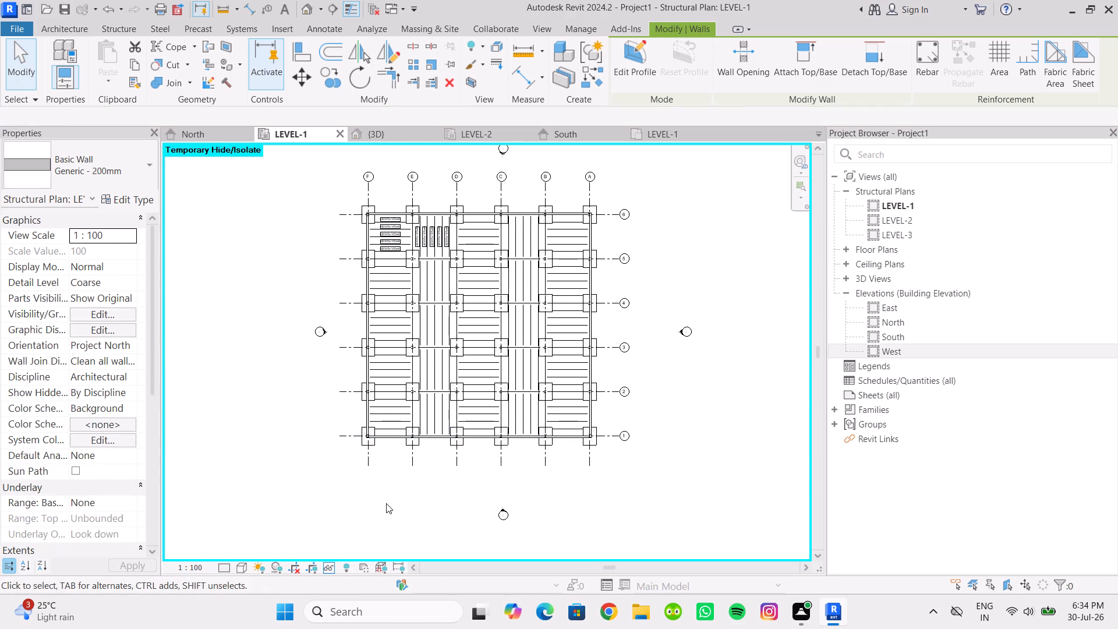
{"action": "scroll", "coordinate": [401, 496], "scroll_direction": "up", "scroll_amount": 3}
{"action": "middle_click_drag", "start_coordinate": [406, 490], "coordinate": [406, 490]}
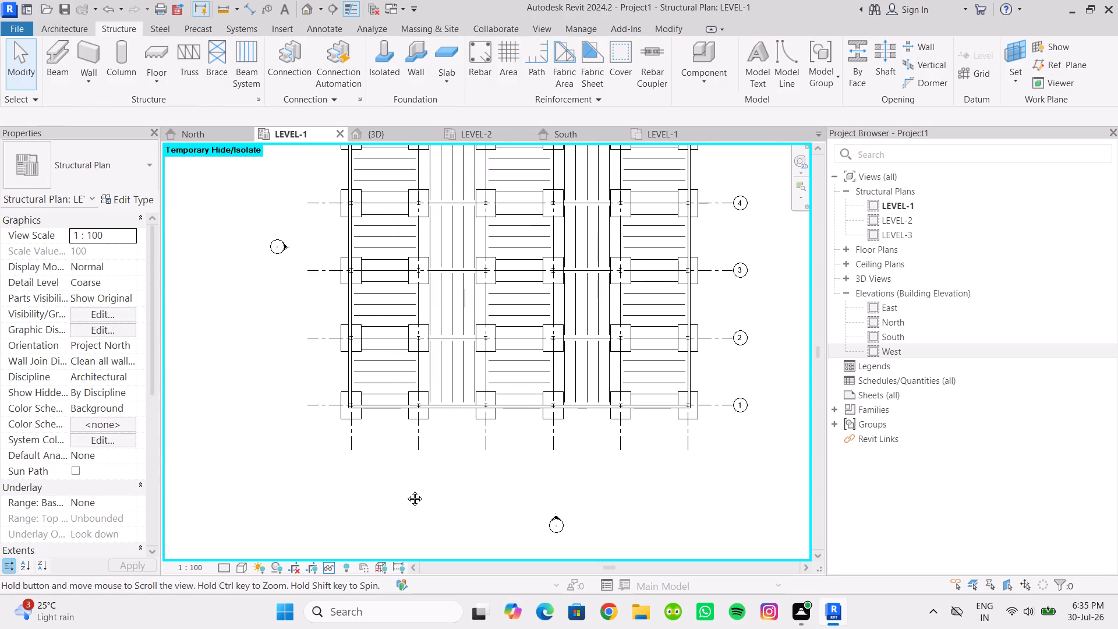
{"action": "middle_click_drag", "start_coordinate": [406, 490], "coordinate": [392, 493]}
{"action": "middle_click_drag", "start_coordinate": [419, 475], "coordinate": [408, 482]}
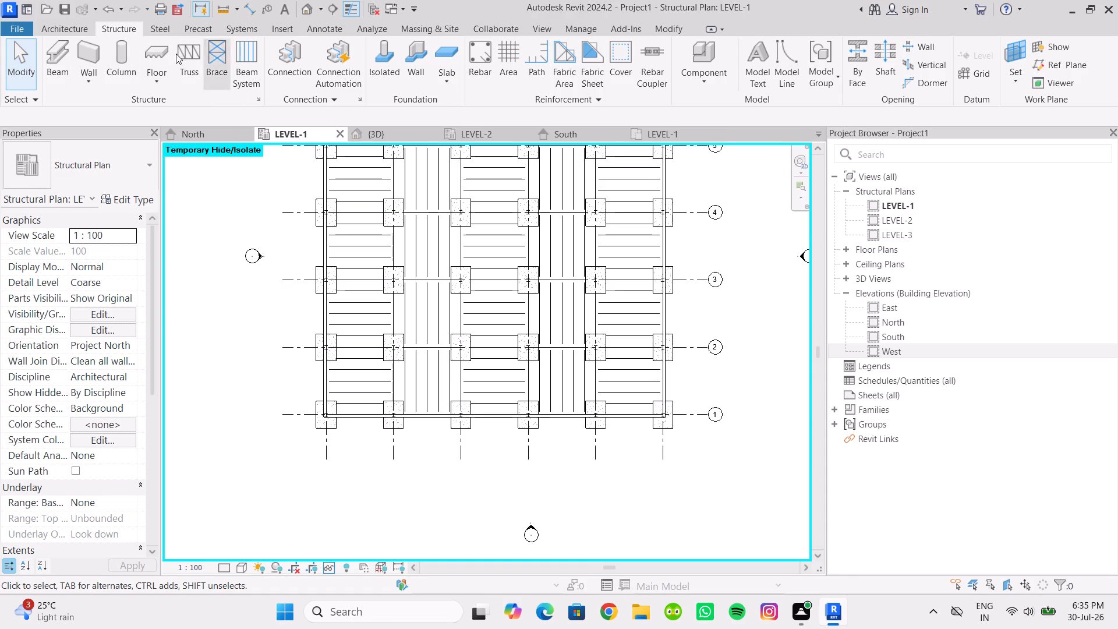
Load the M_Door-Overhead-Rolling door family from the library's Doors folder.
{"action": "left_click", "coordinate": [48, 27]}
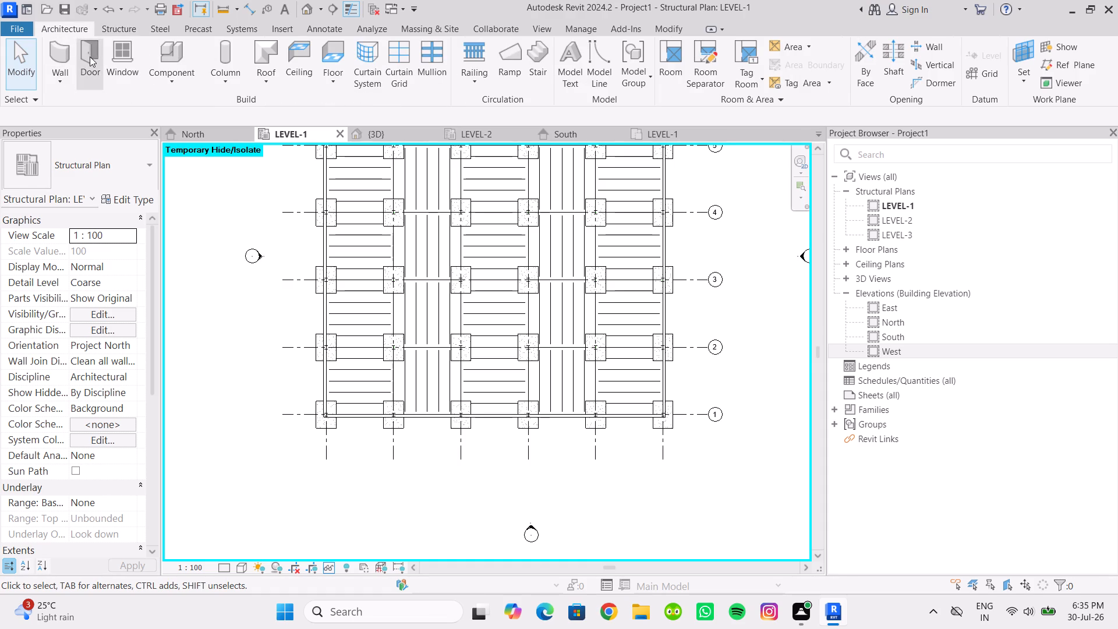
{"action": "left_click", "coordinate": [90, 61]}
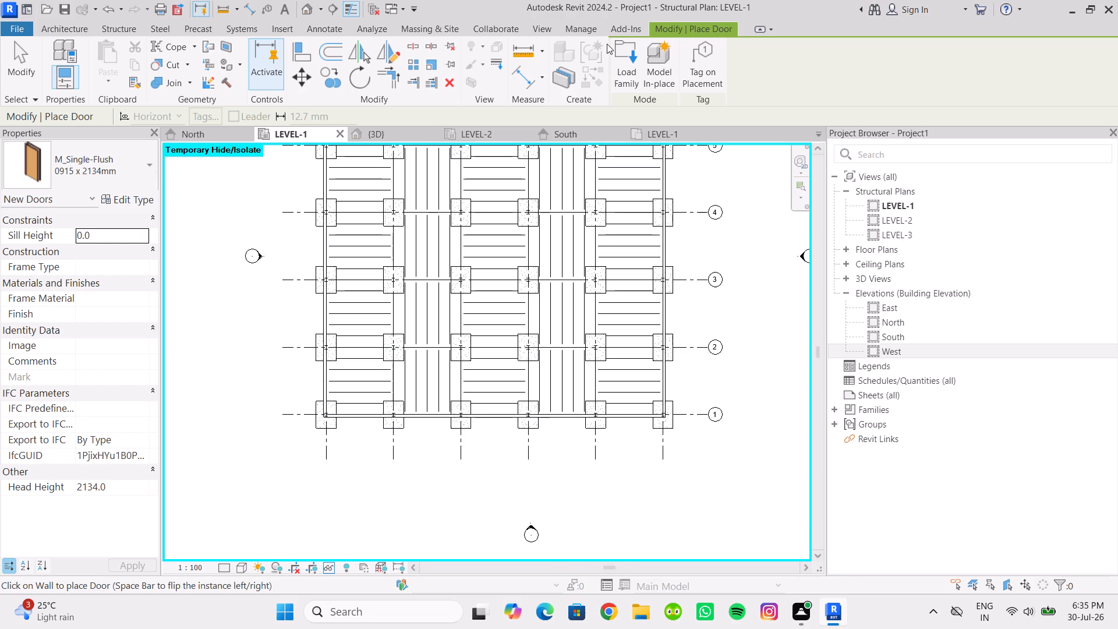
{"action": "left_click", "coordinate": [621, 55]}
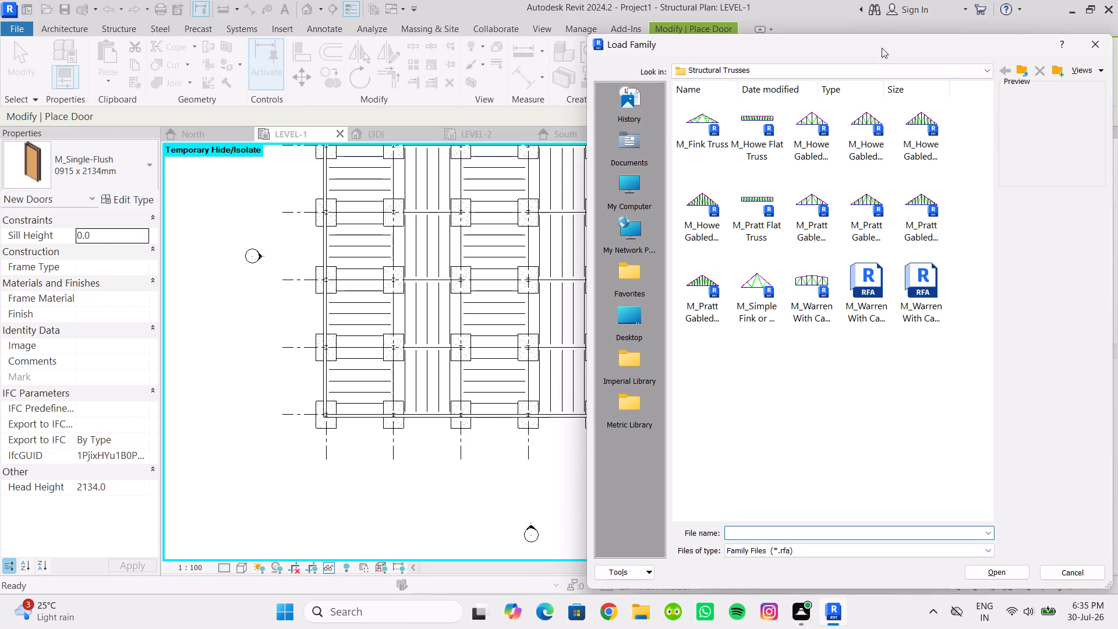
{"action": "left_click_drag", "start_coordinate": [882, 48], "coordinate": [700, 52]}
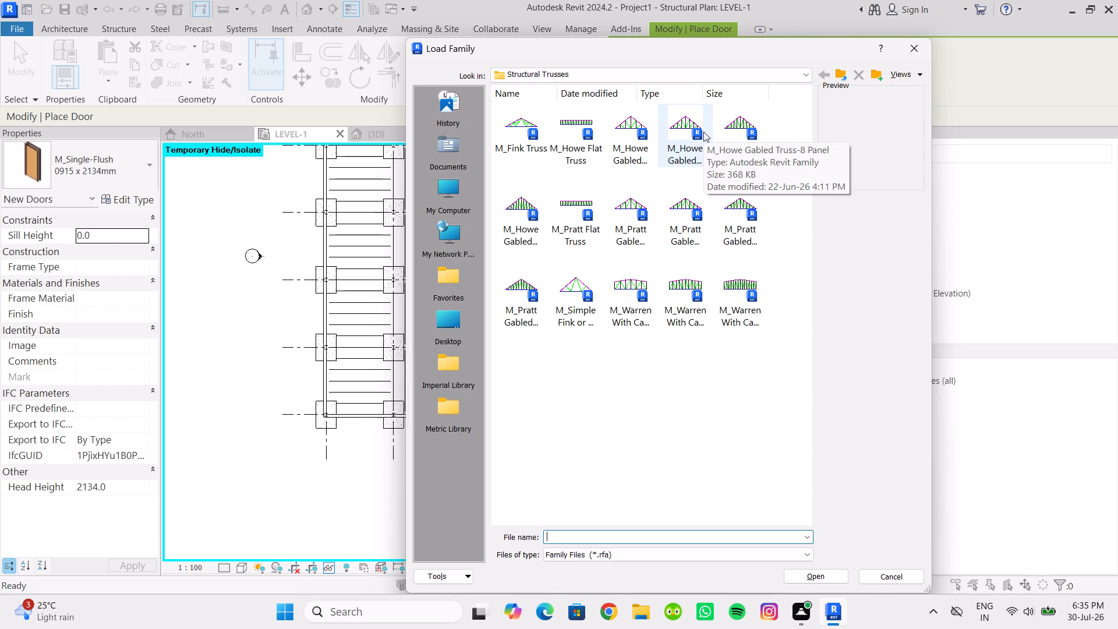
{"action": "left_click", "coordinate": [840, 77]}
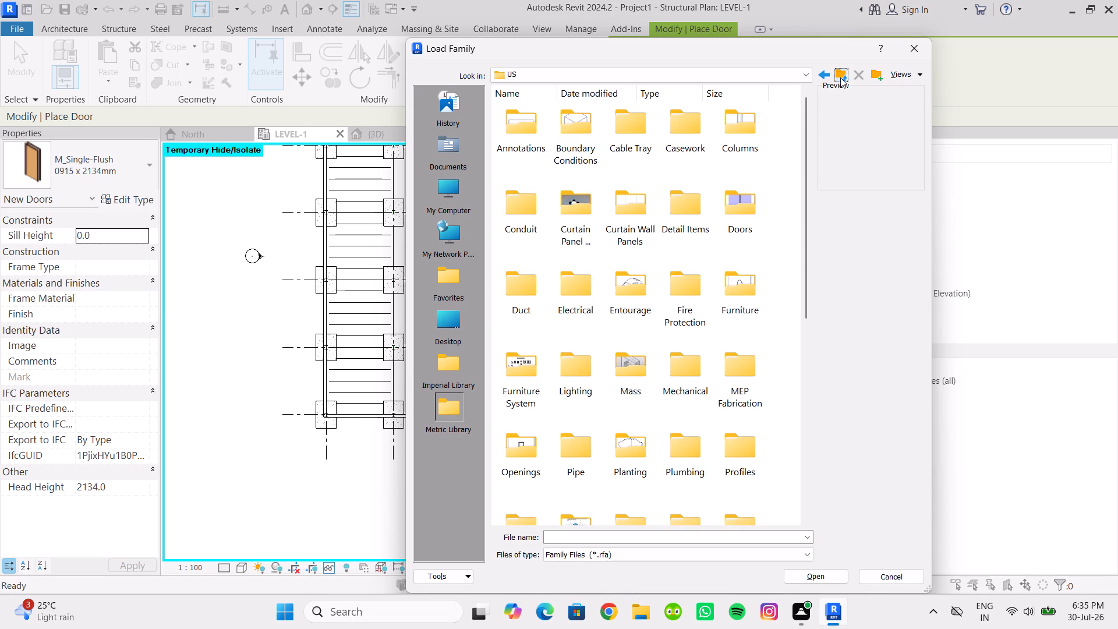
{"action": "scroll", "coordinate": [661, 331], "scroll_direction": "down", "scroll_amount": 7}
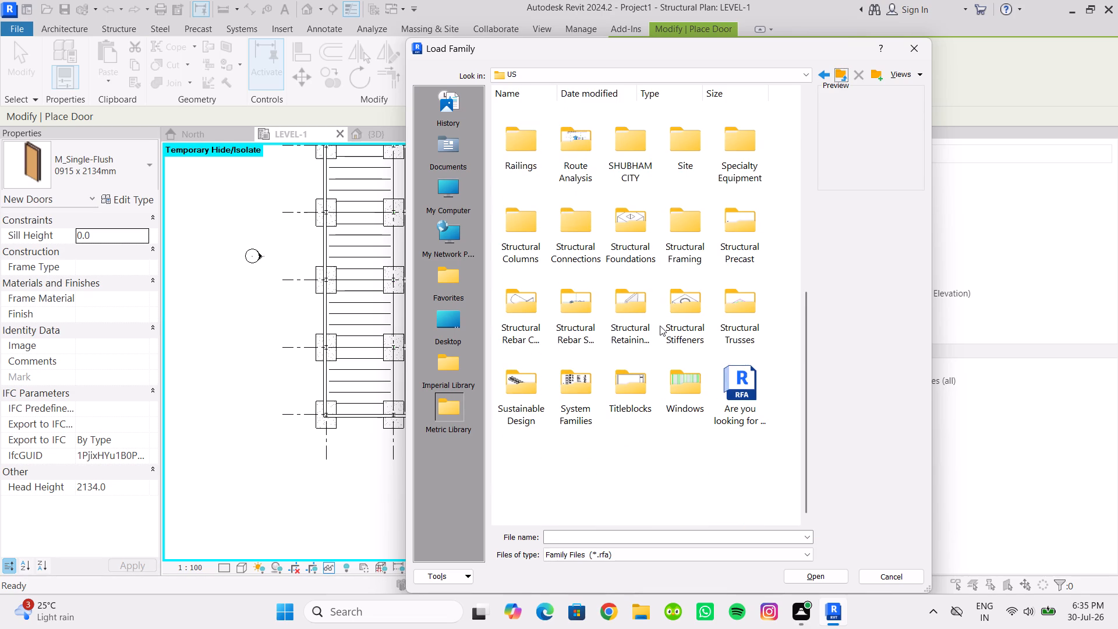
{"action": "scroll", "coordinate": [660, 326], "scroll_direction": "down", "scroll_amount": 4}
{"action": "scroll", "coordinate": [660, 326], "scroll_direction": "up", "scroll_amount": 4}
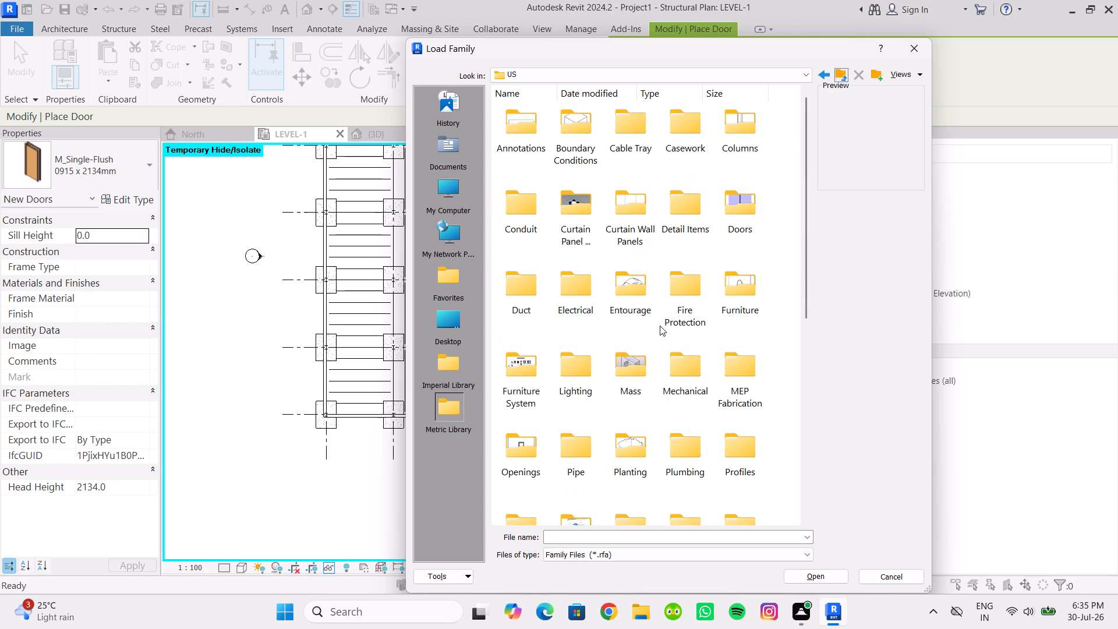
{"action": "double_click", "coordinate": [732, 225]}
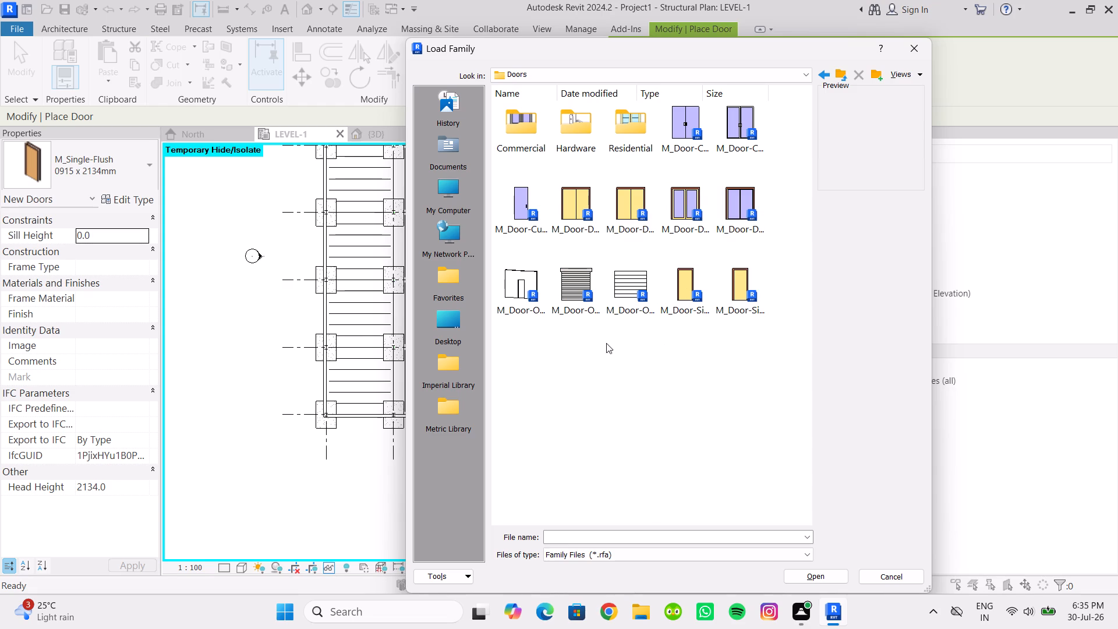
{"action": "left_click", "coordinate": [572, 277]}
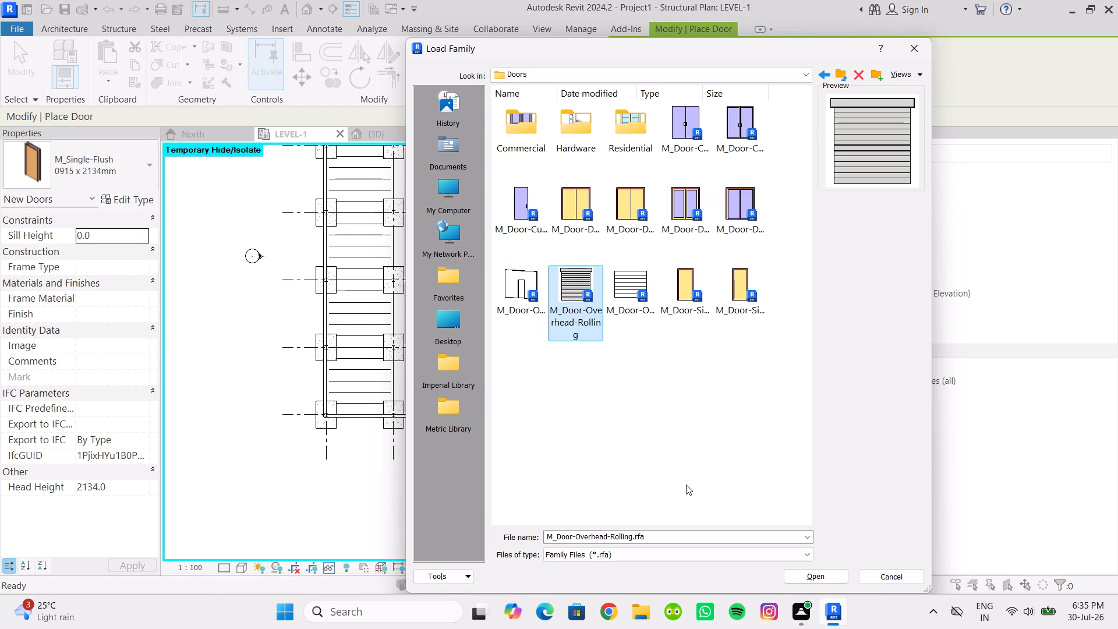
{"action": "left_click", "coordinate": [823, 575]}
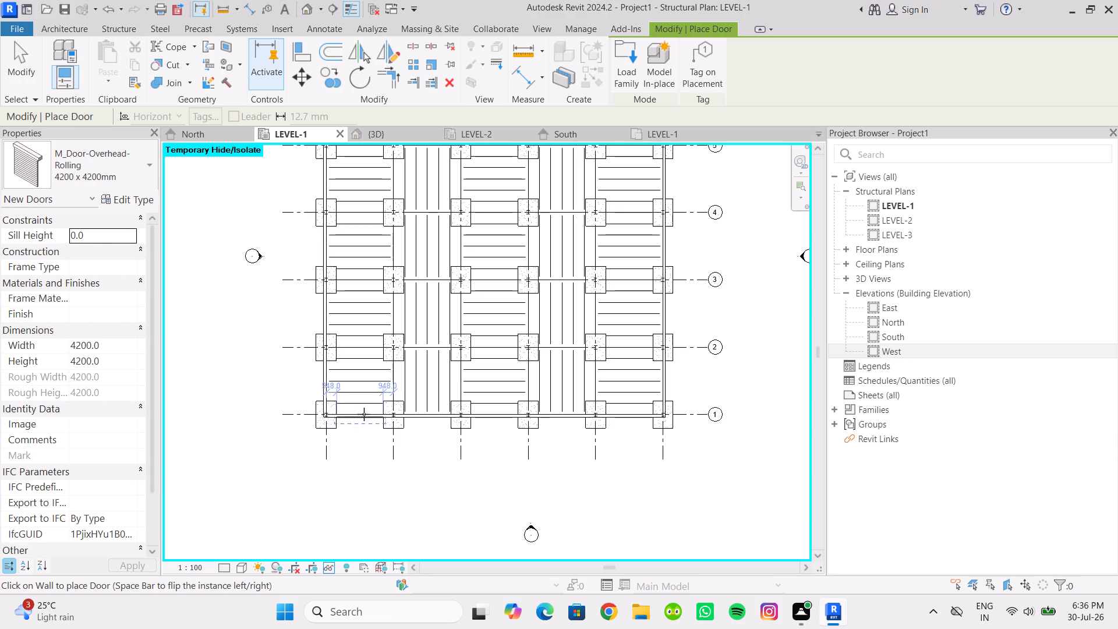
Place a 4200 x 4200mm overhead rolling door in the grid 1 wall, centred between grids E and D, 948 mm clear of each.
{"action": "left_click", "coordinate": [422, 414]}
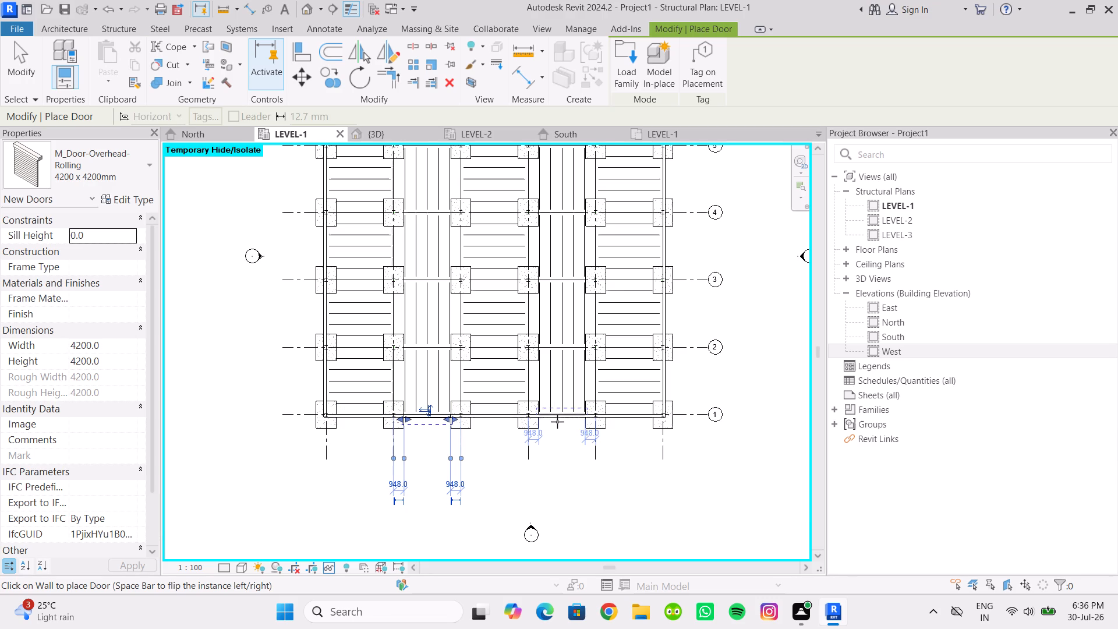
Place a second 4200 x 4200mm overhead rolling door, flipped outward, in the grid 1 wall's opposite matching bay, 948 mm clear of each adjacent grid.
{"action": "scroll", "coordinate": [563, 419], "scroll_direction": "up", "scroll_amount": 7}
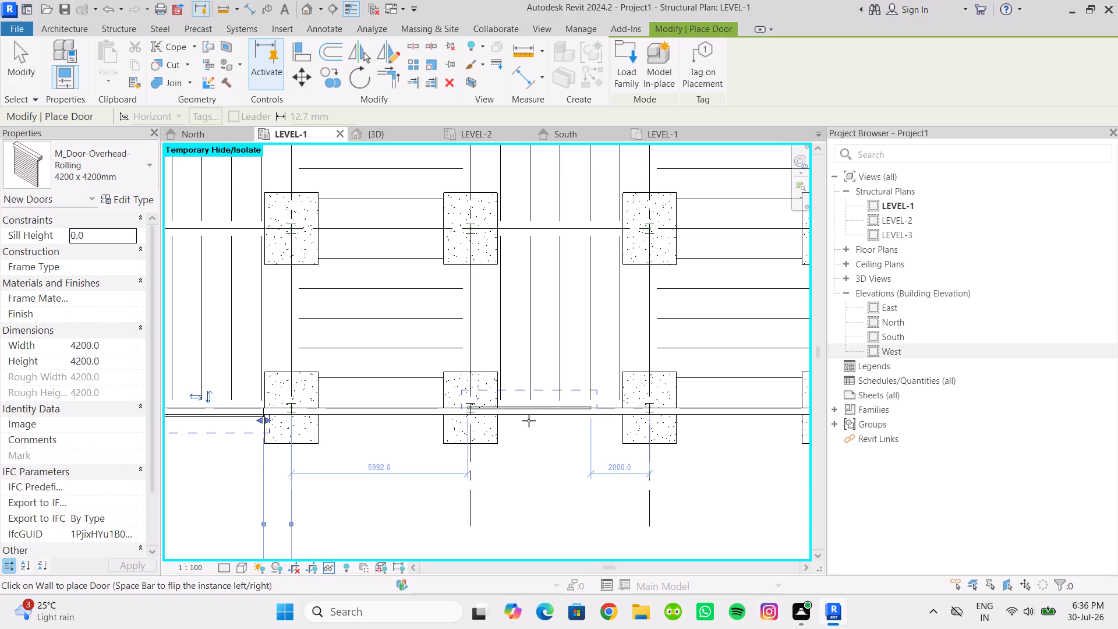
{"action": "key", "text": "space"}
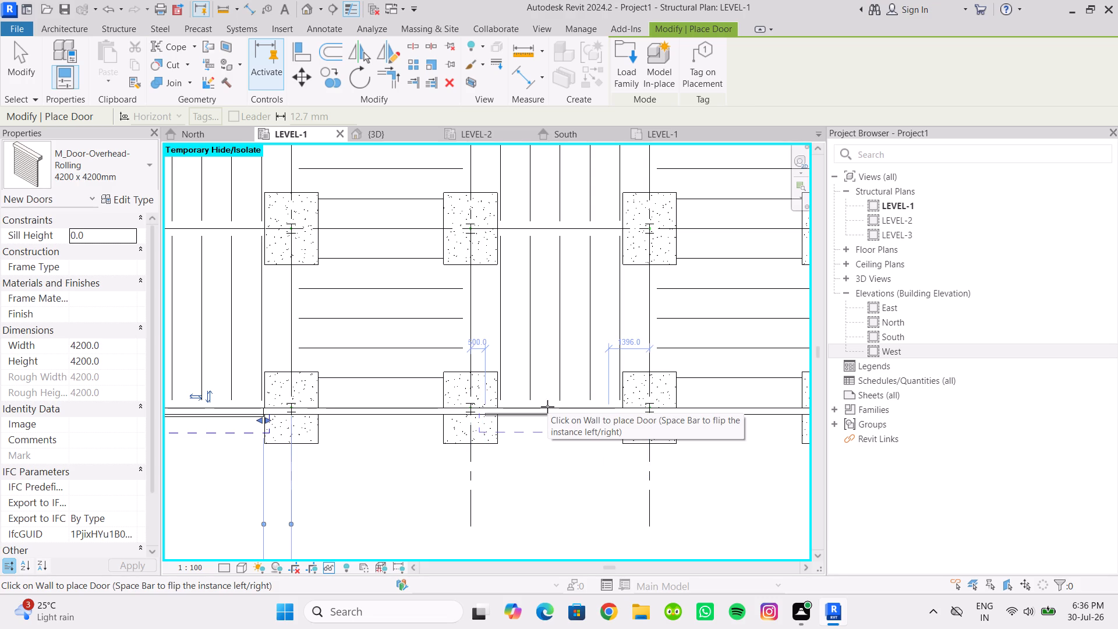
{"action": "left_click", "coordinate": [557, 407]}
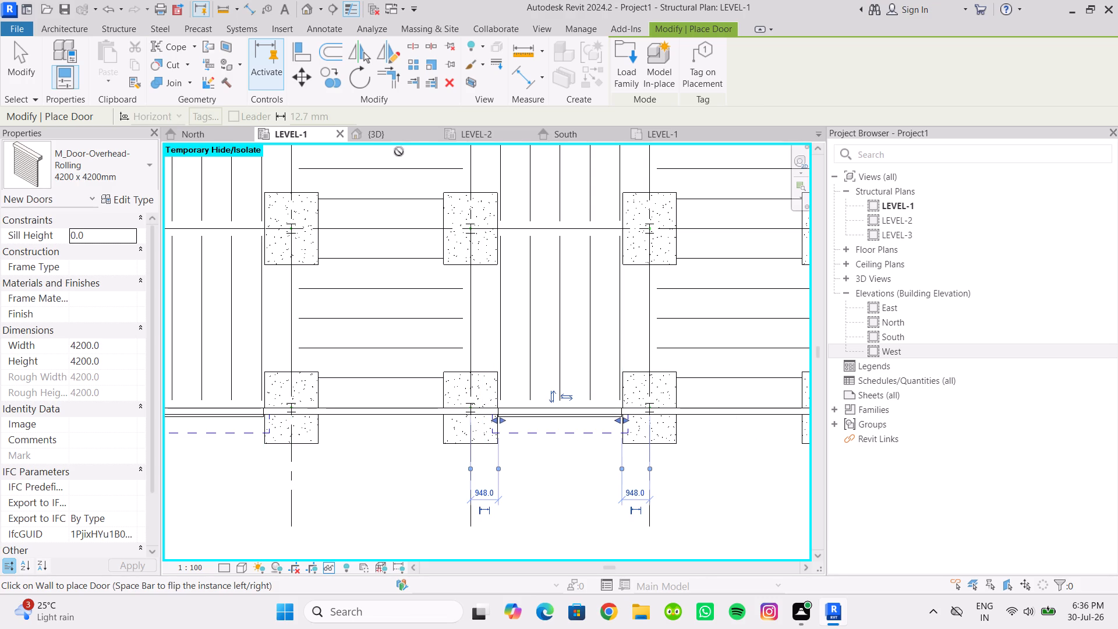
Examine both overhead rolling doors in the front gable wall in the 3D view, leaving the project unsaved.
{"action": "left_click", "coordinate": [387, 136]}
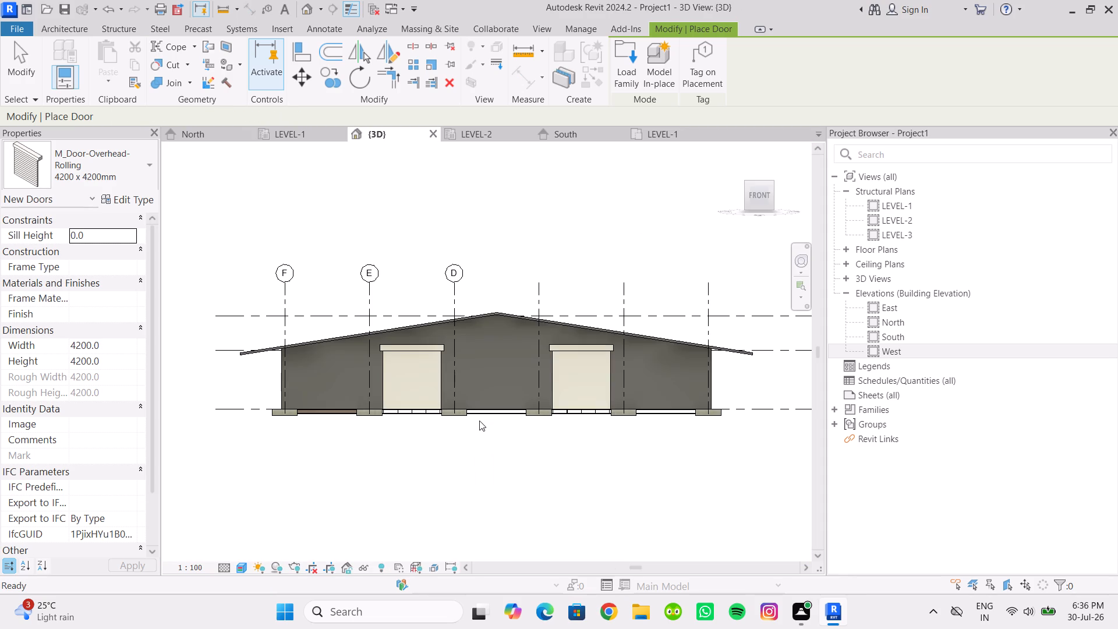
{"action": "left_click", "coordinate": [462, 464]}
{"action": "left_click", "coordinate": [670, 183]}
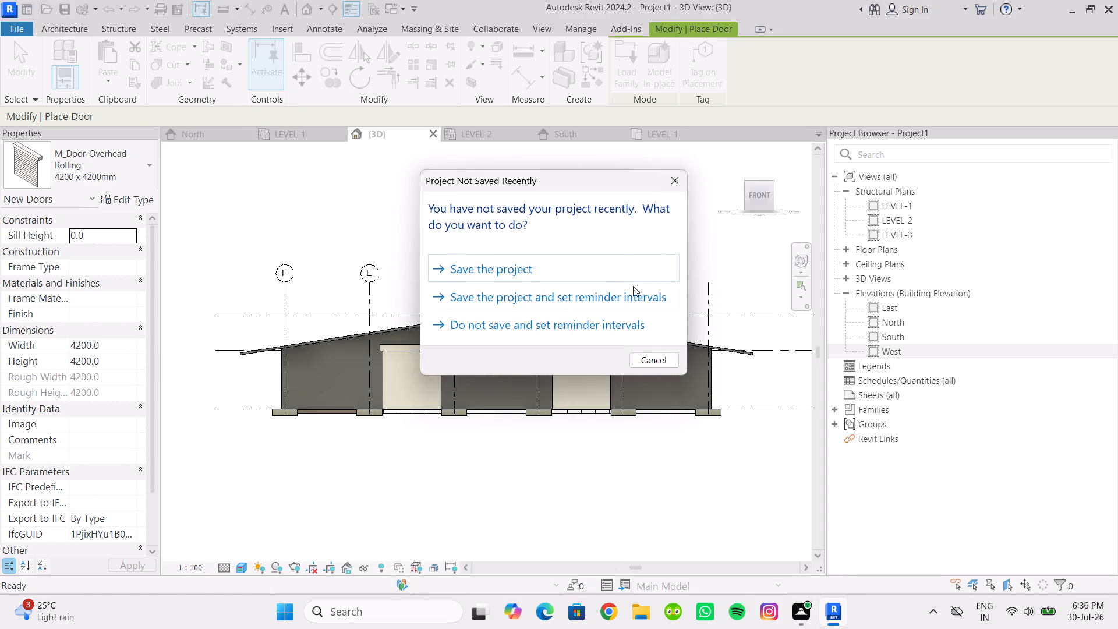
{"action": "scroll", "coordinate": [529, 500], "scroll_direction": "down", "scroll_amount": 2}
{"action": "middle_click_drag", "start_coordinate": [529, 497], "coordinate": [495, 505], "text": "shift"}
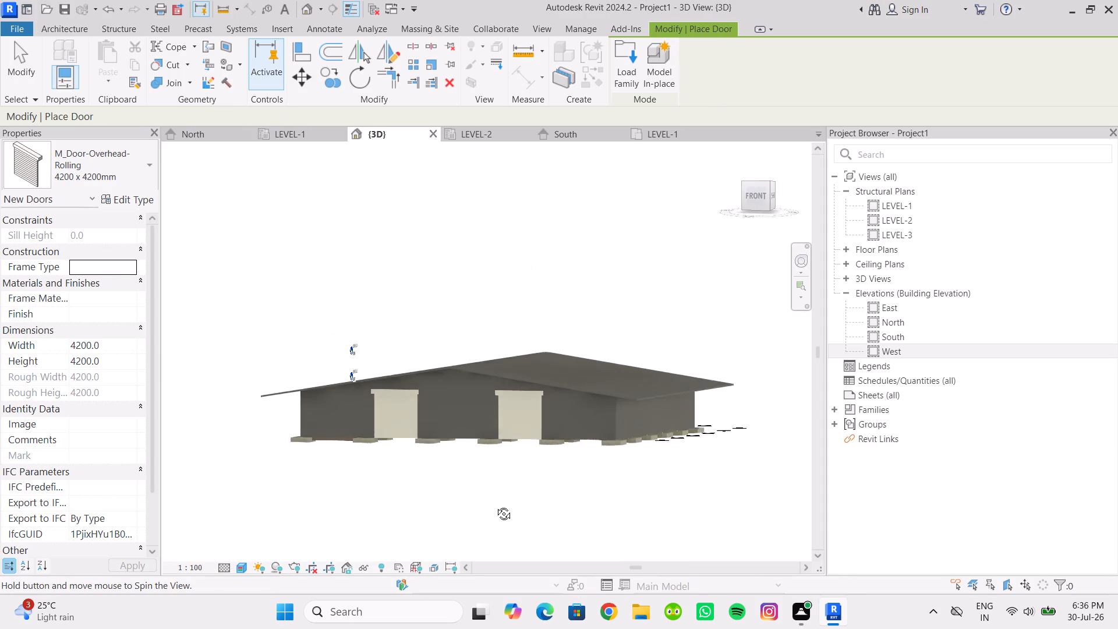
{"action": "middle_click_drag", "start_coordinate": [495, 505], "coordinate": [501, 493], "text": "shift"}
{"action": "scroll", "coordinate": [512, 461], "scroll_direction": "up", "scroll_amount": 4}
{"action": "middle_click_drag", "start_coordinate": [513, 455], "coordinate": [528, 488]}
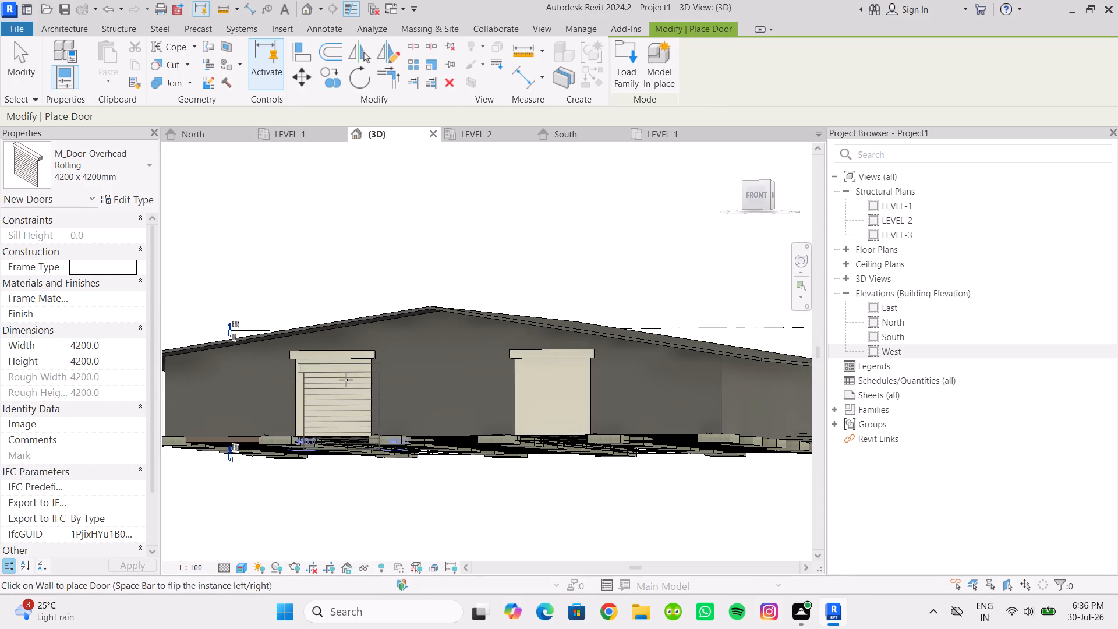
{"action": "key", "text": "Escape"}
{"action": "key", "text": "Escape"}
{"action": "key", "text": "Escape"}
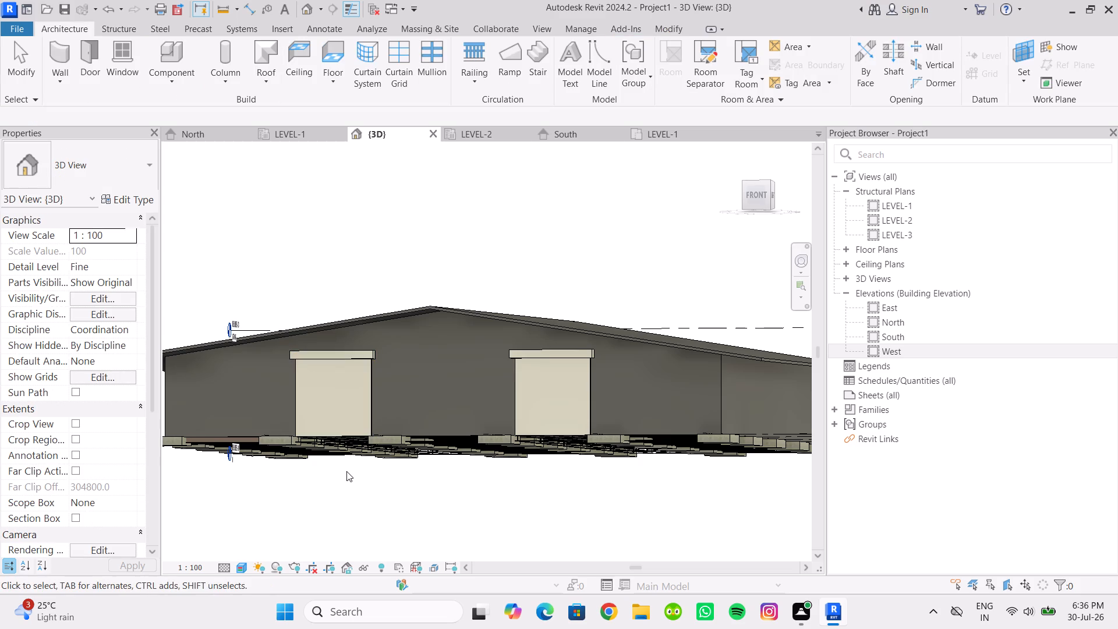
{"action": "scroll", "coordinate": [345, 472], "scroll_direction": "down", "scroll_amount": 1}
{"action": "scroll", "coordinate": [450, 489], "scroll_direction": "down", "scroll_amount": 2}
{"action": "middle_click_drag", "start_coordinate": [446, 486], "coordinate": [439, 538], "text": "shift"}
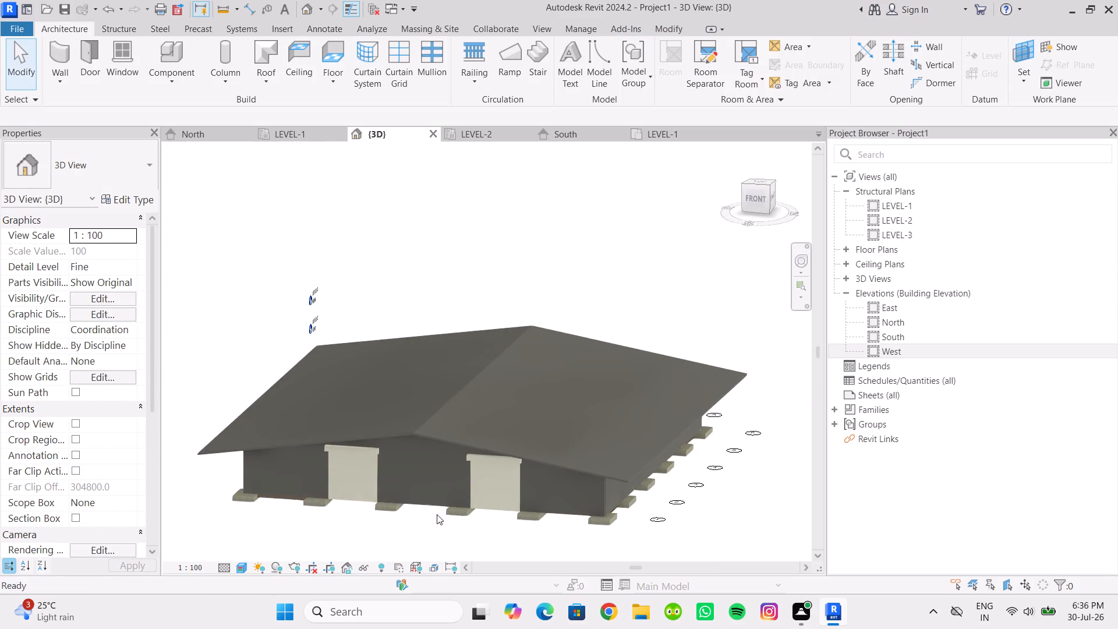
{"action": "scroll", "coordinate": [510, 465], "scroll_direction": "up", "scroll_amount": 5}
{"action": "scroll", "coordinate": [471, 387], "scroll_direction": "down", "scroll_amount": 6}
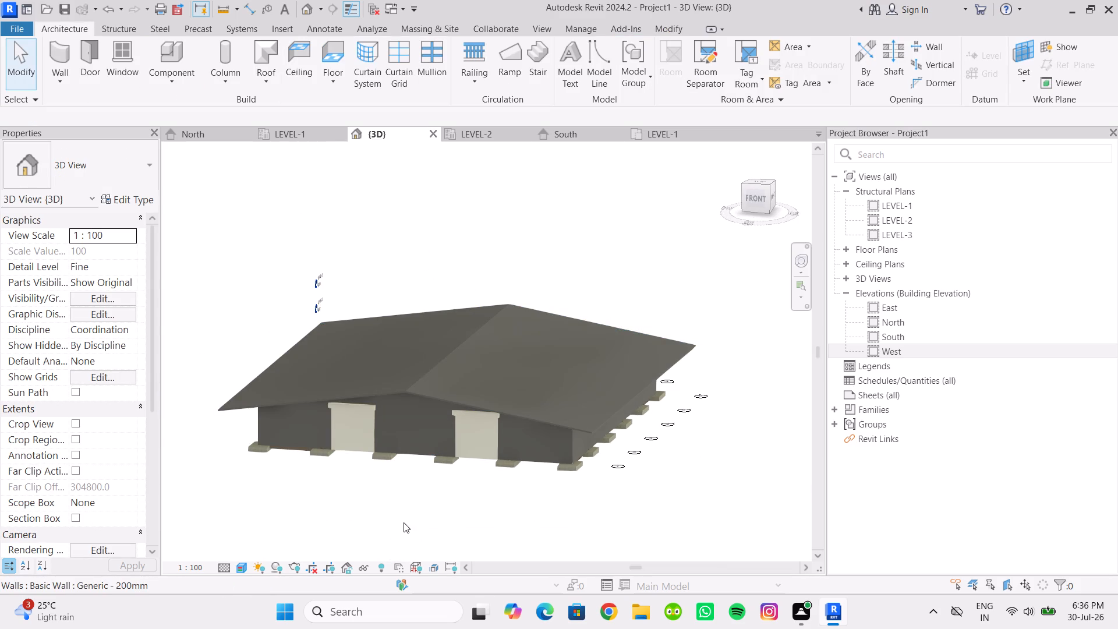
{"action": "left_click", "coordinate": [396, 525]}
{"action": "scroll", "coordinate": [435, 504], "scroll_direction": "up", "scroll_amount": 3}
{"action": "middle_click_drag", "start_coordinate": [417, 492], "coordinate": [464, 480], "text": "shift"}
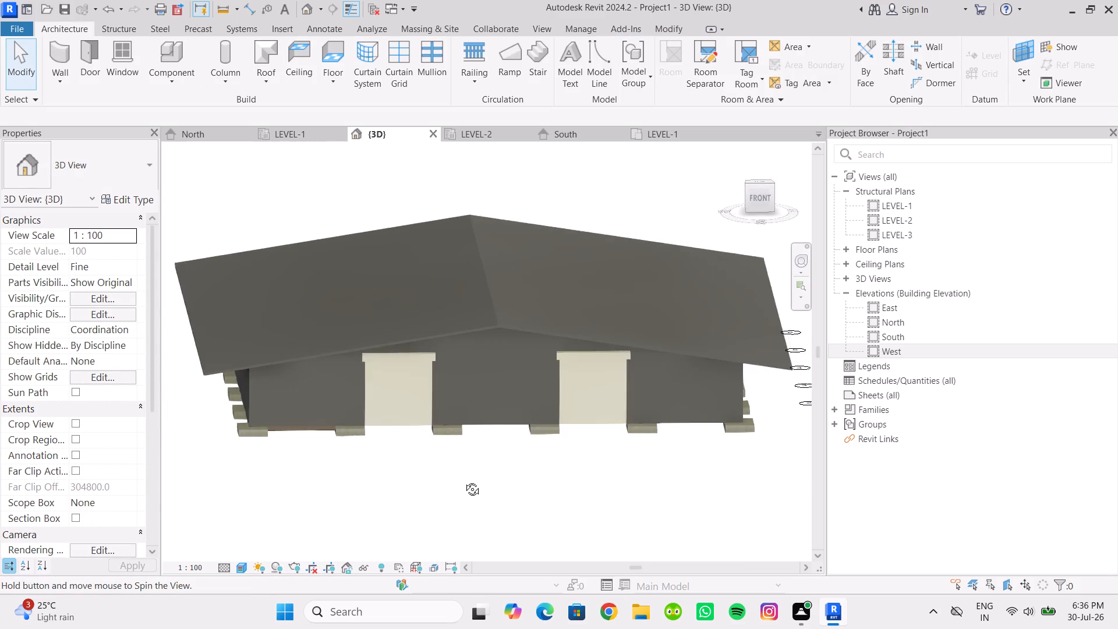
{"action": "middle_click_drag", "start_coordinate": [464, 480], "coordinate": [454, 472], "text": "shift"}
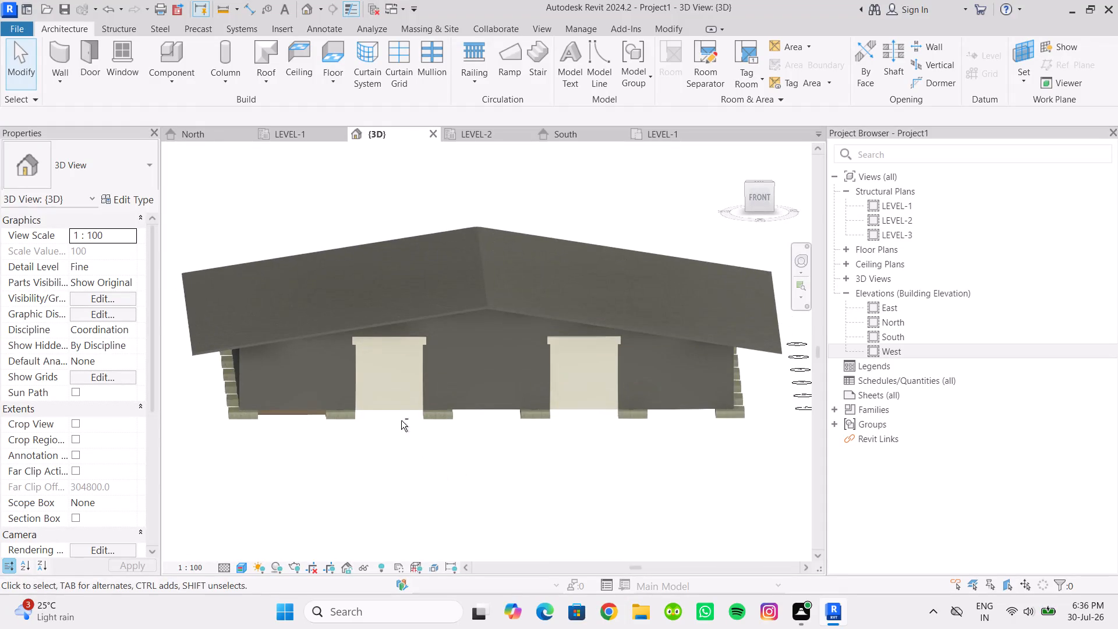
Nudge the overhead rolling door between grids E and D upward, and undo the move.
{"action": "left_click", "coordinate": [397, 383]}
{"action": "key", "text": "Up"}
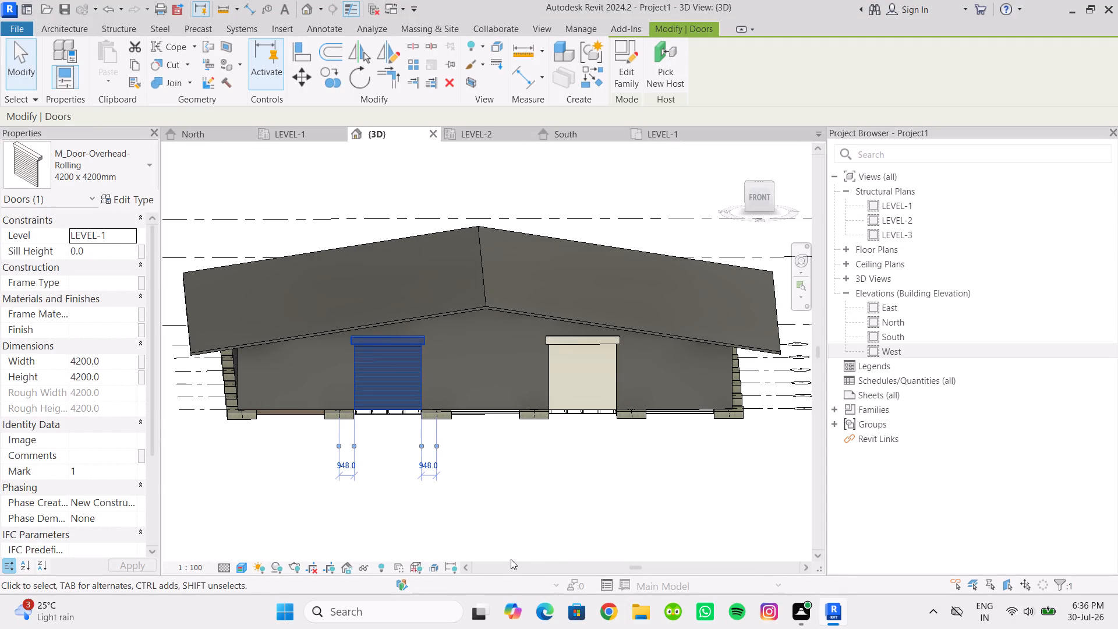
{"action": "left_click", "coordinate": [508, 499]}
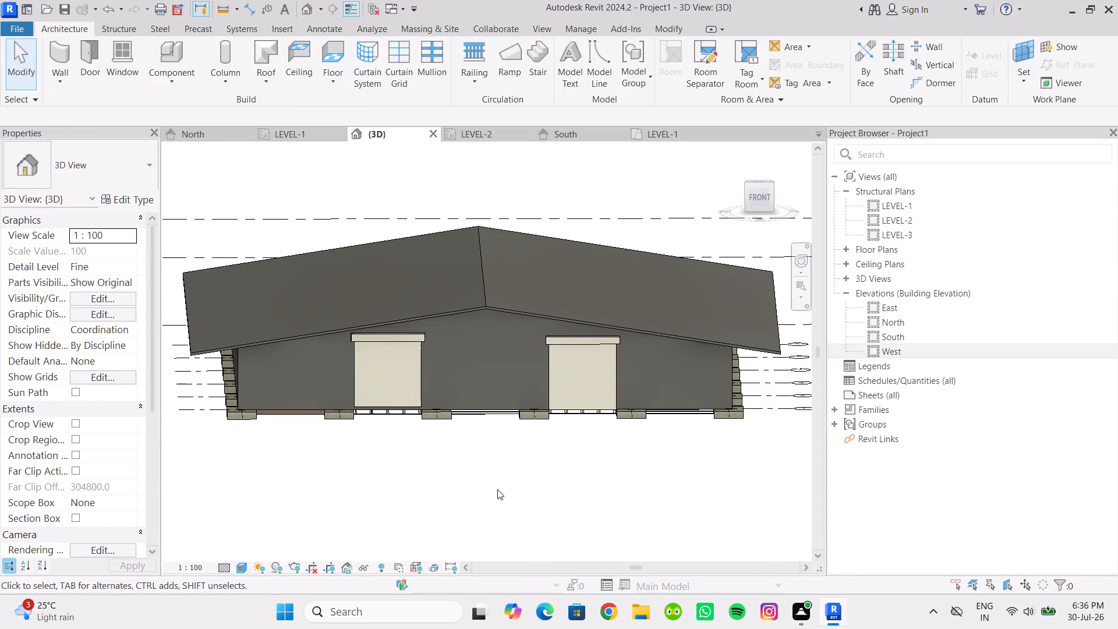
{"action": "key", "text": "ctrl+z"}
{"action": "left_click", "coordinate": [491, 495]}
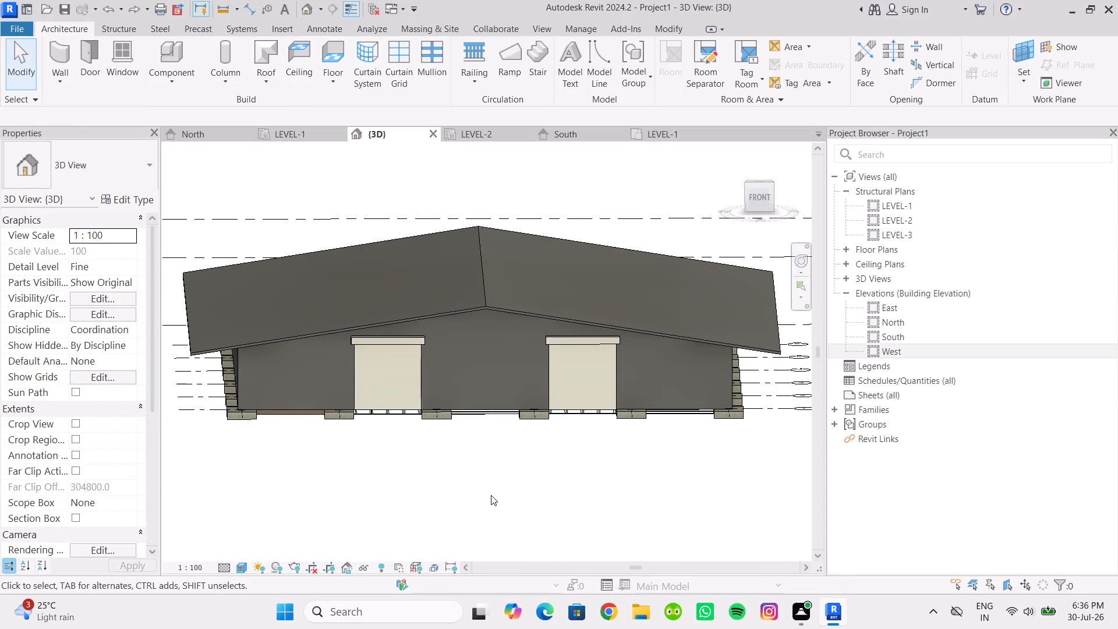
Examine the rolling door between grids E and D up close, from its head down to the footings.
{"action": "scroll", "coordinate": [501, 475], "scroll_direction": "down", "scroll_amount": 1}
{"action": "scroll", "coordinate": [484, 444], "scroll_direction": "up", "scroll_amount": 3}
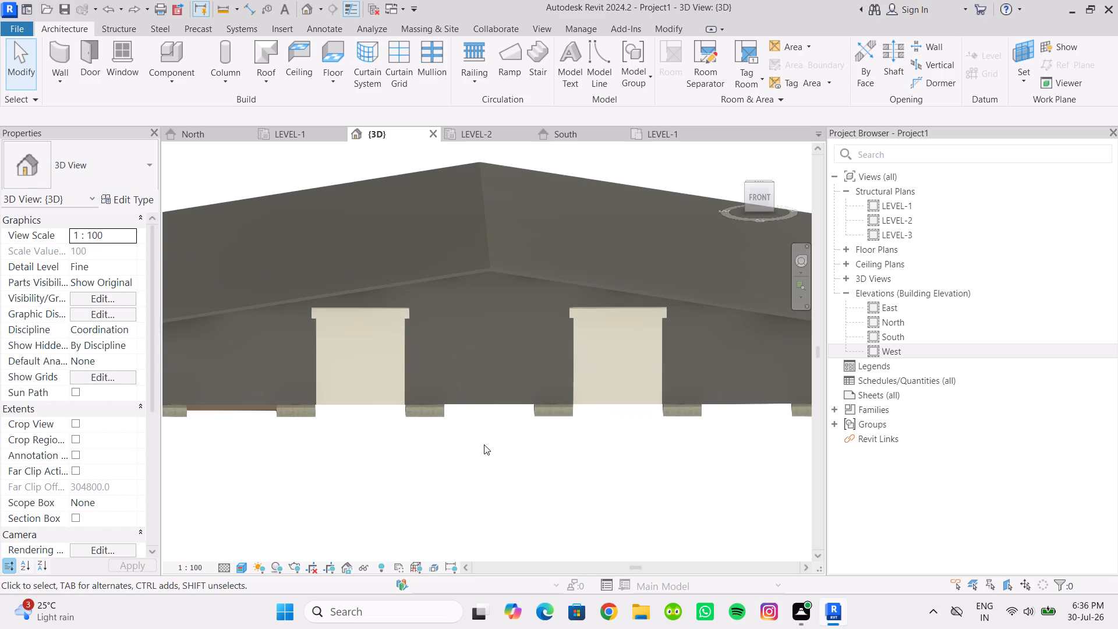
{"action": "middle_click_drag", "start_coordinate": [479, 458], "coordinate": [483, 516]}
{"action": "scroll", "coordinate": [477, 508], "scroll_direction": "up", "scroll_amount": 3}
{"action": "scroll", "coordinate": [242, 342], "scroll_direction": "up", "scroll_amount": 6}
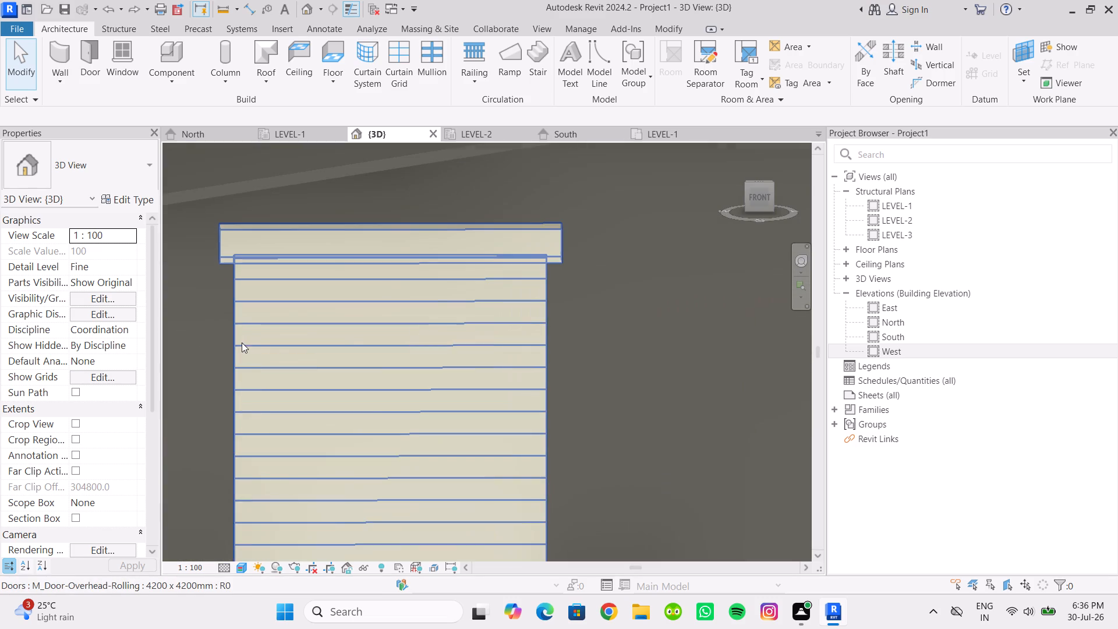
{"action": "scroll", "coordinate": [394, 428], "scroll_direction": "down", "scroll_amount": 3}
{"action": "middle_click_drag", "start_coordinate": [394, 428], "coordinate": [370, 256]}
{"action": "left_click", "coordinate": [400, 510]}
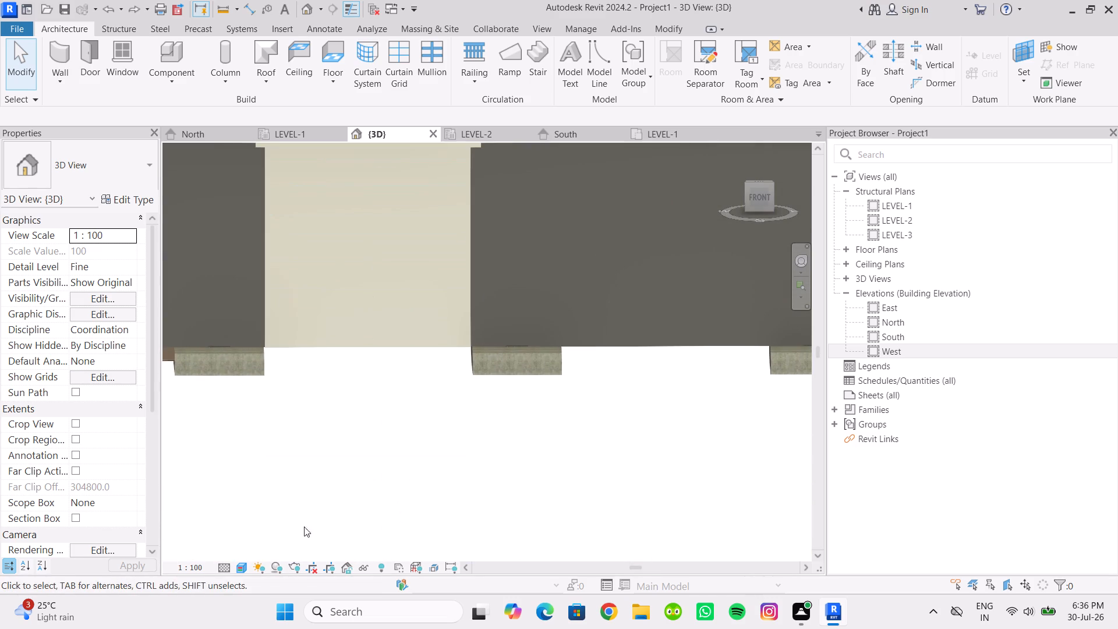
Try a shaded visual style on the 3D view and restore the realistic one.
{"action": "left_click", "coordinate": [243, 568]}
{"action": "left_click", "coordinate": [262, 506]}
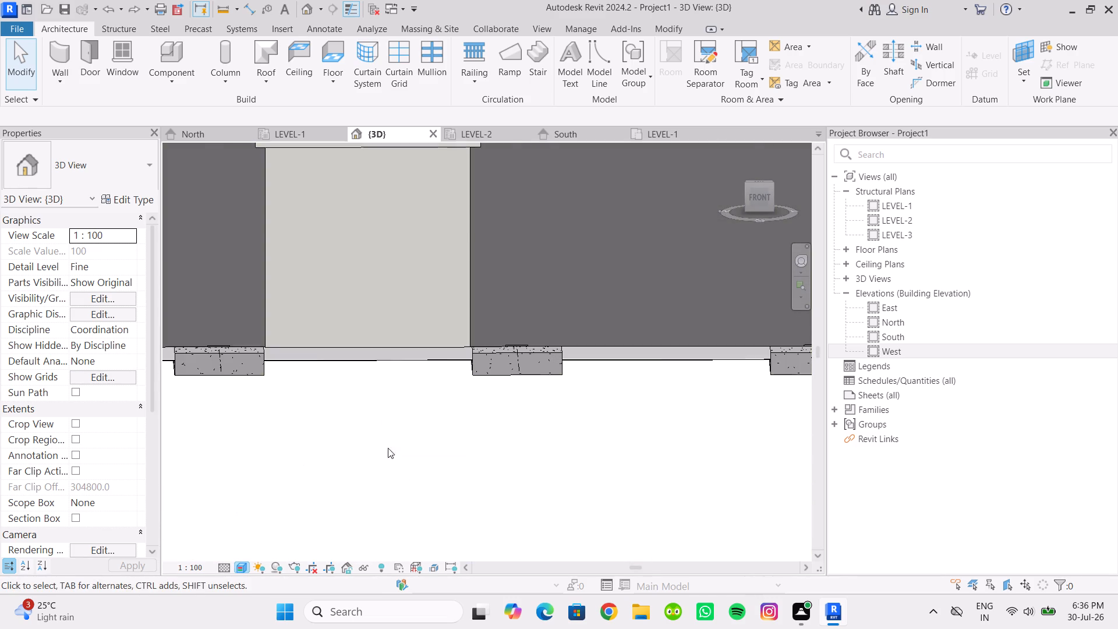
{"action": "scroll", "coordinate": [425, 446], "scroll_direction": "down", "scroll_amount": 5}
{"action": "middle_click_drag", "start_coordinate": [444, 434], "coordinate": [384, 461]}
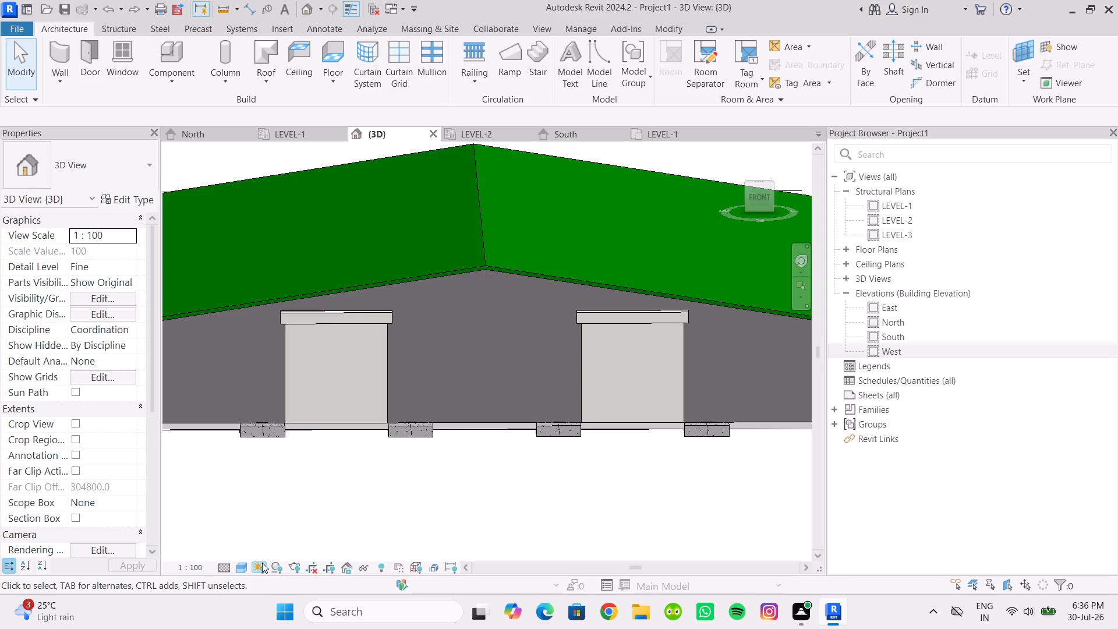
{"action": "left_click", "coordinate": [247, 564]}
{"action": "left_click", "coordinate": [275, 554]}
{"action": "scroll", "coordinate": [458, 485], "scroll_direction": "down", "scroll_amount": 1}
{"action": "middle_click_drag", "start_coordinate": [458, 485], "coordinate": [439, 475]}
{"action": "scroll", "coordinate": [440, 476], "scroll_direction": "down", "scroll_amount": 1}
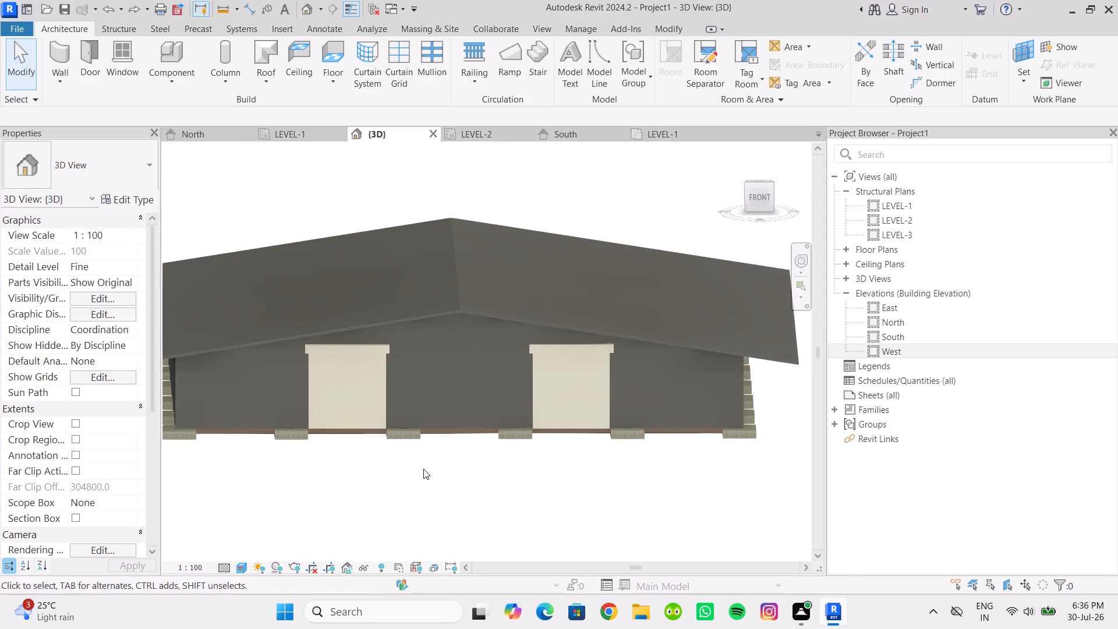
Place a 700 x 1200mm M_Window-Double-Hung window in the front wall midway between the two rolling doors, with a sill height of about 2213 mm.
{"action": "left_click", "coordinate": [129, 60]}
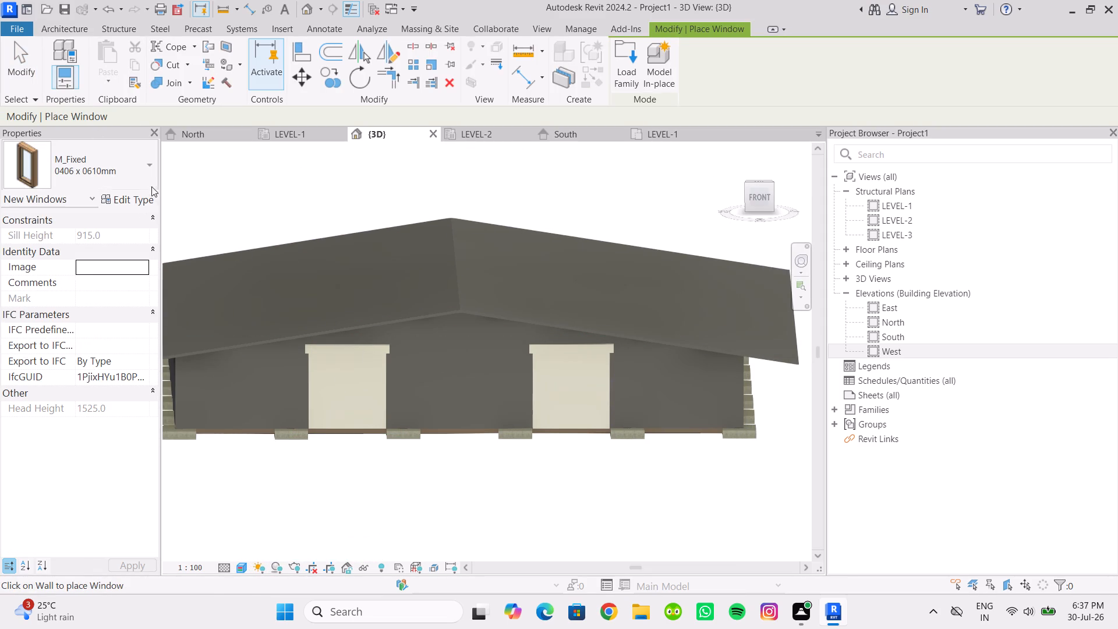
{"action": "left_click", "coordinate": [143, 172]}
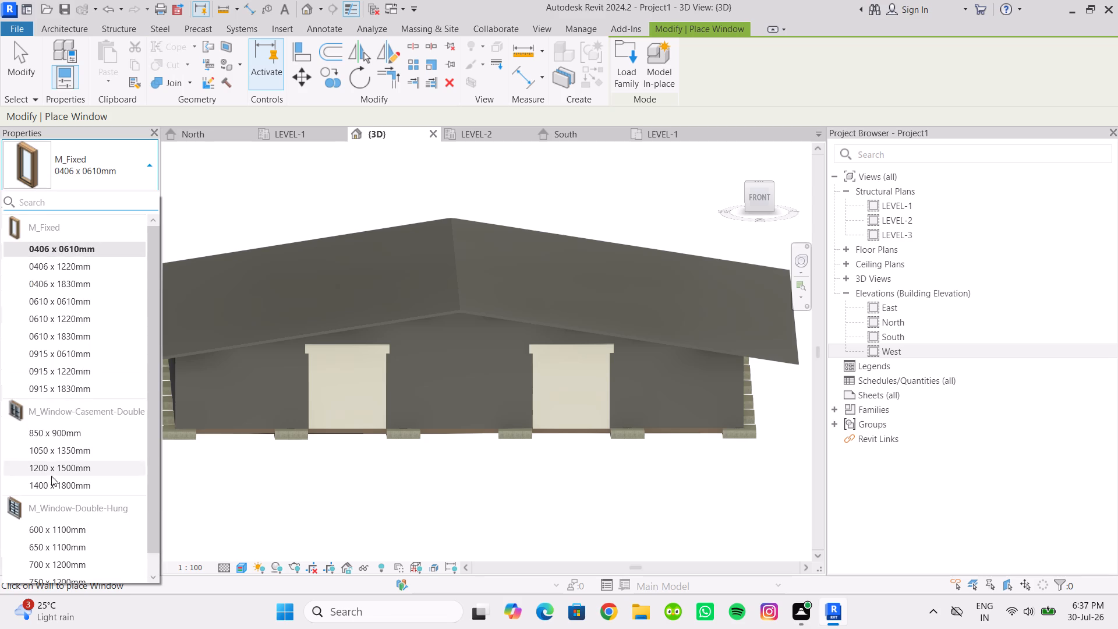
{"action": "scroll", "coordinate": [62, 542], "scroll_direction": "down", "scroll_amount": 1}
{"action": "left_click", "coordinate": [63, 539]}
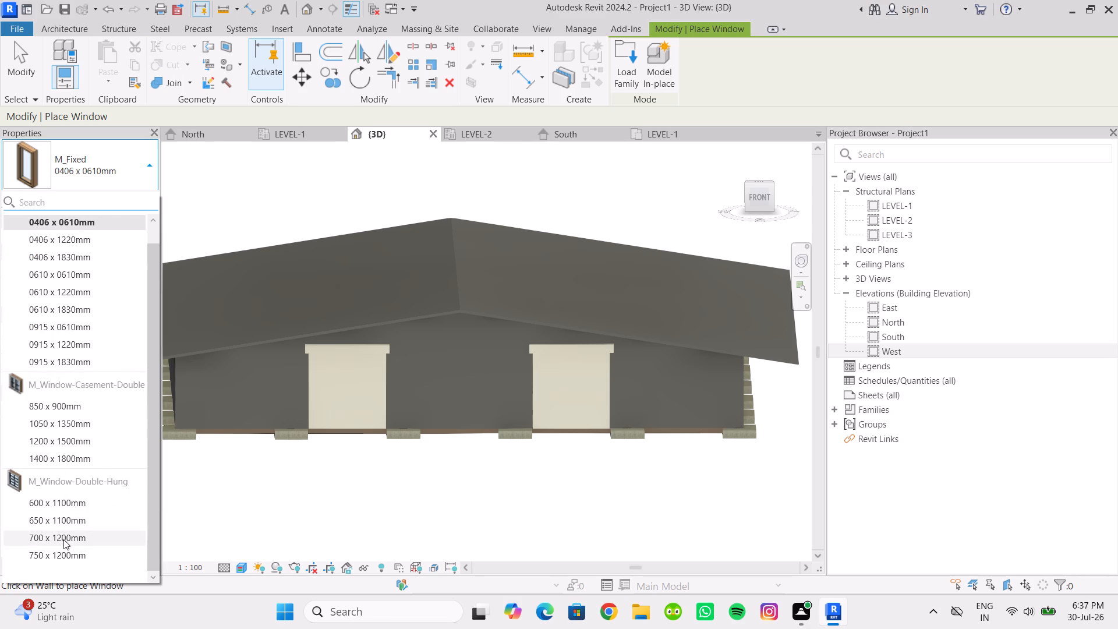
{"action": "left_click", "coordinate": [454, 376]}
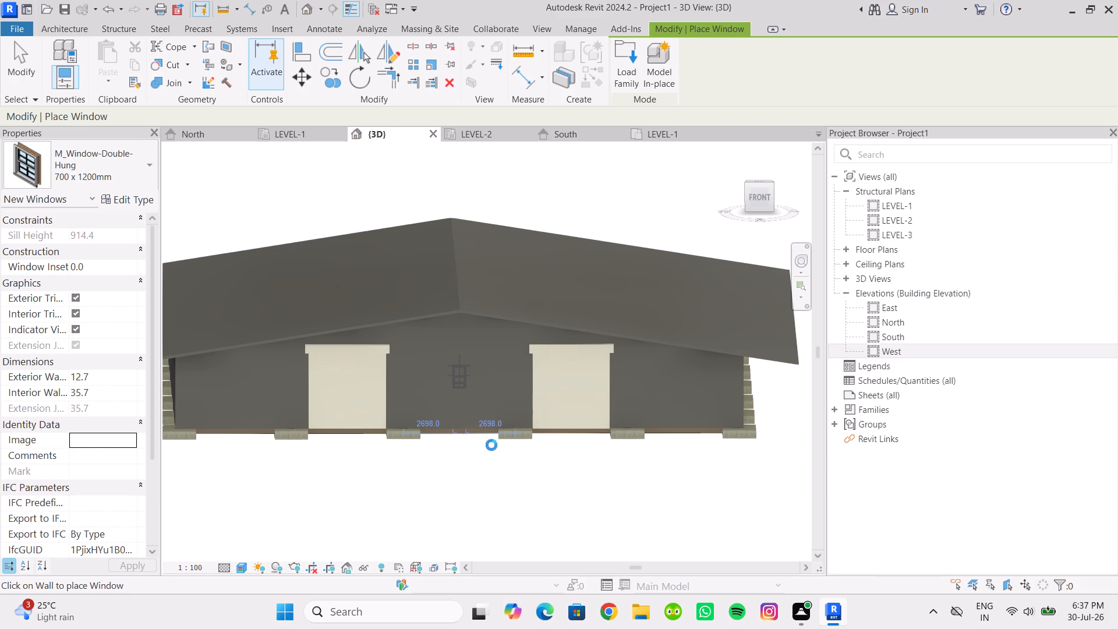
{"action": "key", "text": "Escape"}
{"action": "key", "text": "Escape"}
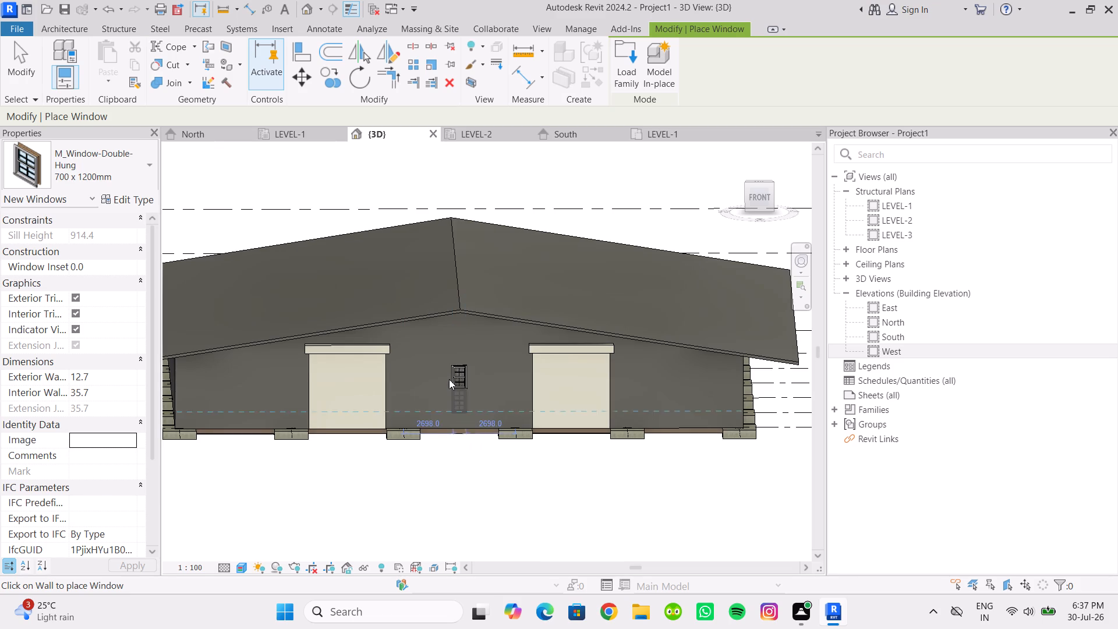
{"action": "key", "text": "Escape"}
Change the front wall window's type dimensions to a width of 1500 mm and a height of 3000 mm.
{"action": "scroll", "coordinate": [455, 379], "scroll_direction": "up", "scroll_amount": 3}
{"action": "left_click", "coordinate": [455, 379]}
{"action": "key", "text": "Escape"}
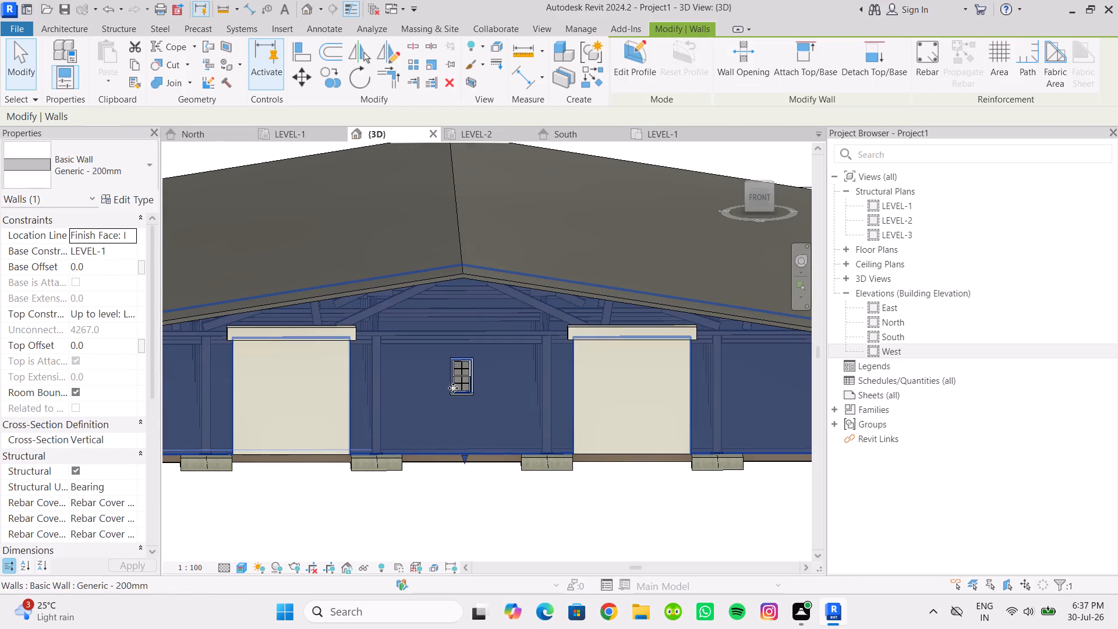
{"action": "left_click", "coordinate": [464, 382]}
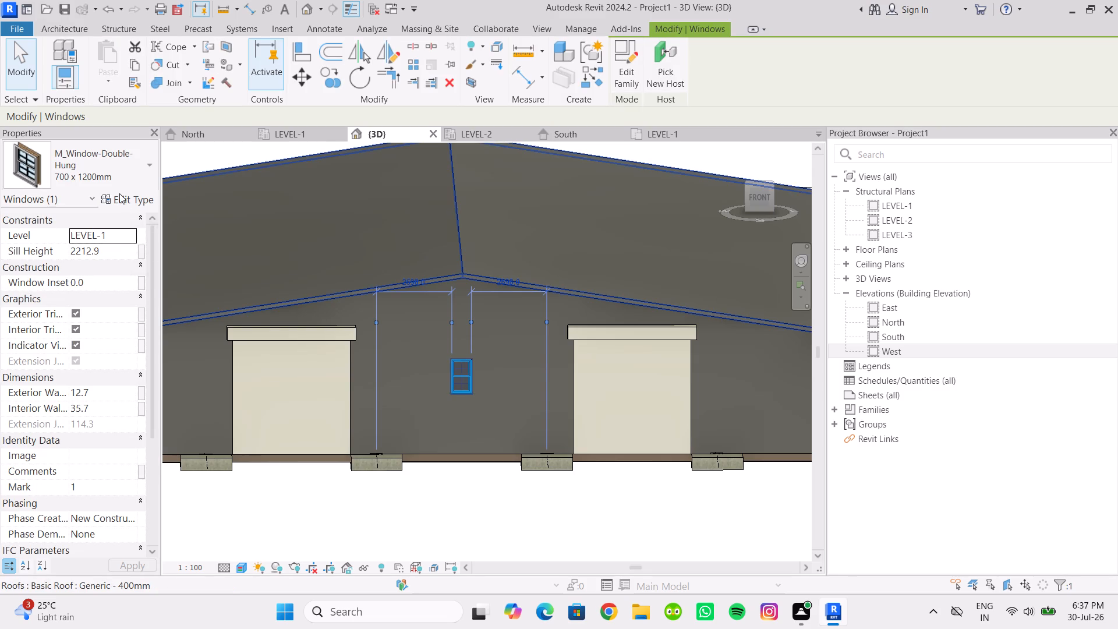
{"action": "left_click", "coordinate": [121, 195]}
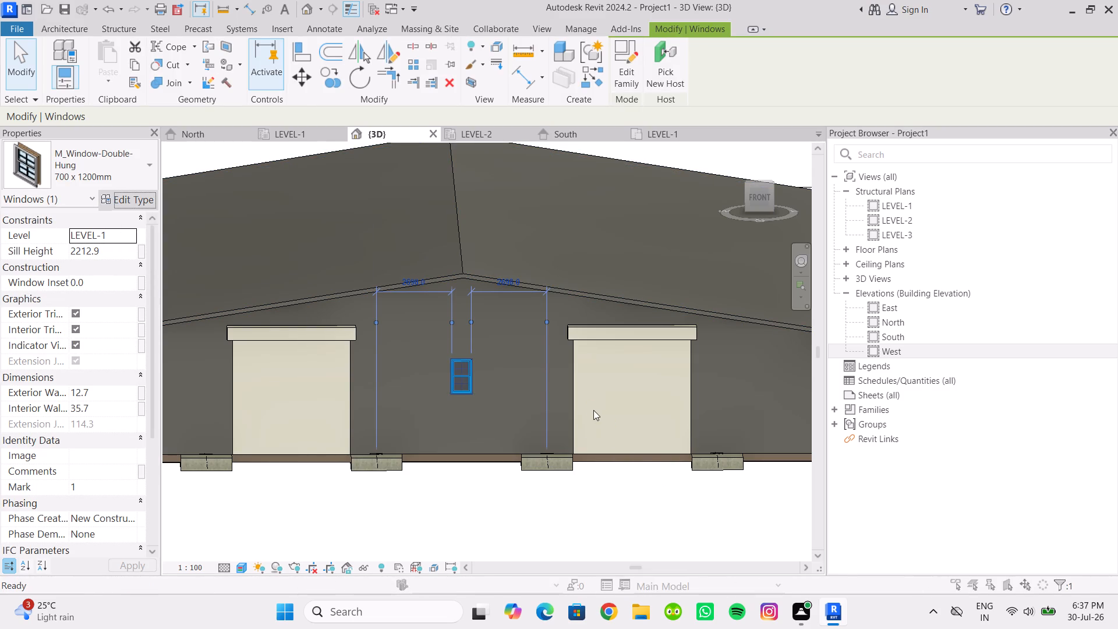
{"action": "scroll", "coordinate": [755, 347], "scroll_direction": "down", "scroll_amount": 2}
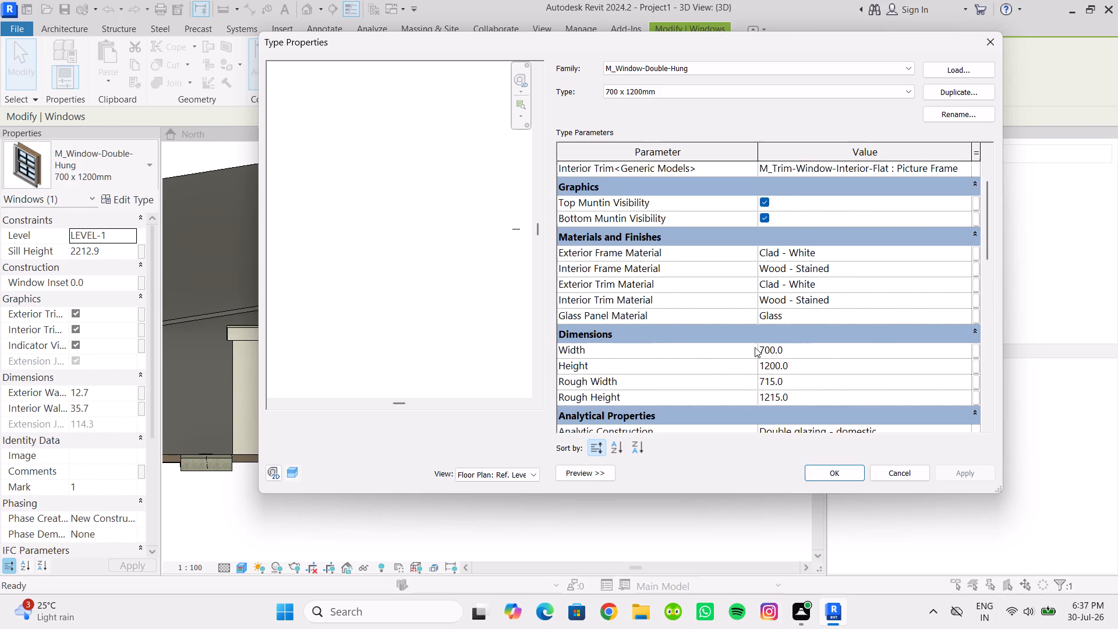
{"action": "scroll", "coordinate": [755, 358], "scroll_direction": "down", "scroll_amount": 2}
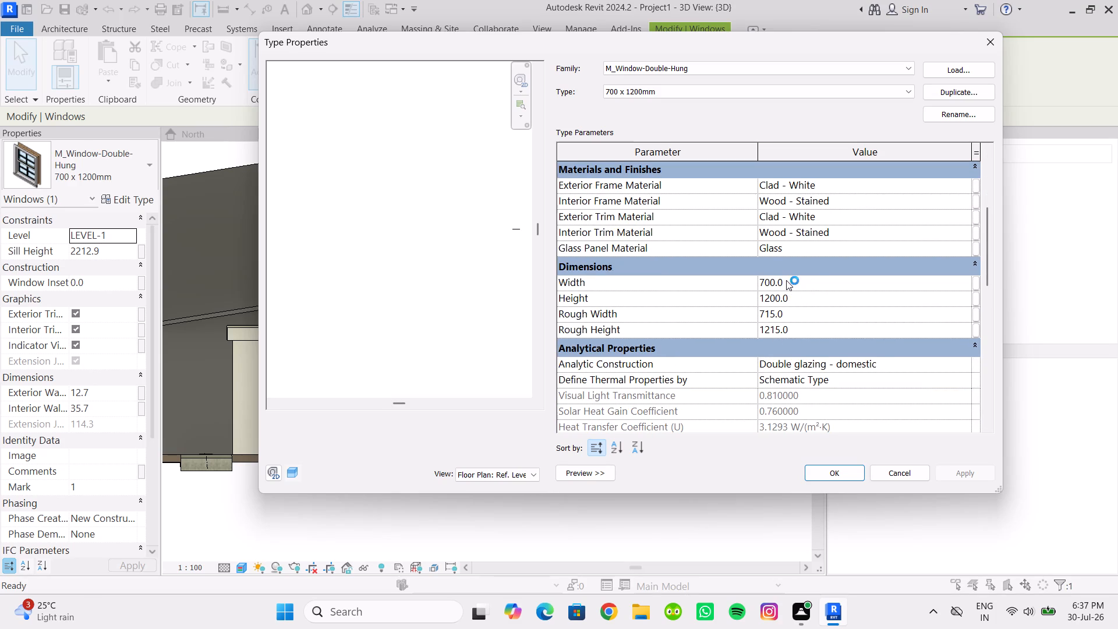
{"action": "left_click", "coordinate": [786, 280]}
{"action": "left_click_drag", "start_coordinate": [786, 280], "coordinate": [740, 294]}
{"action": "type", "text": "1500"}
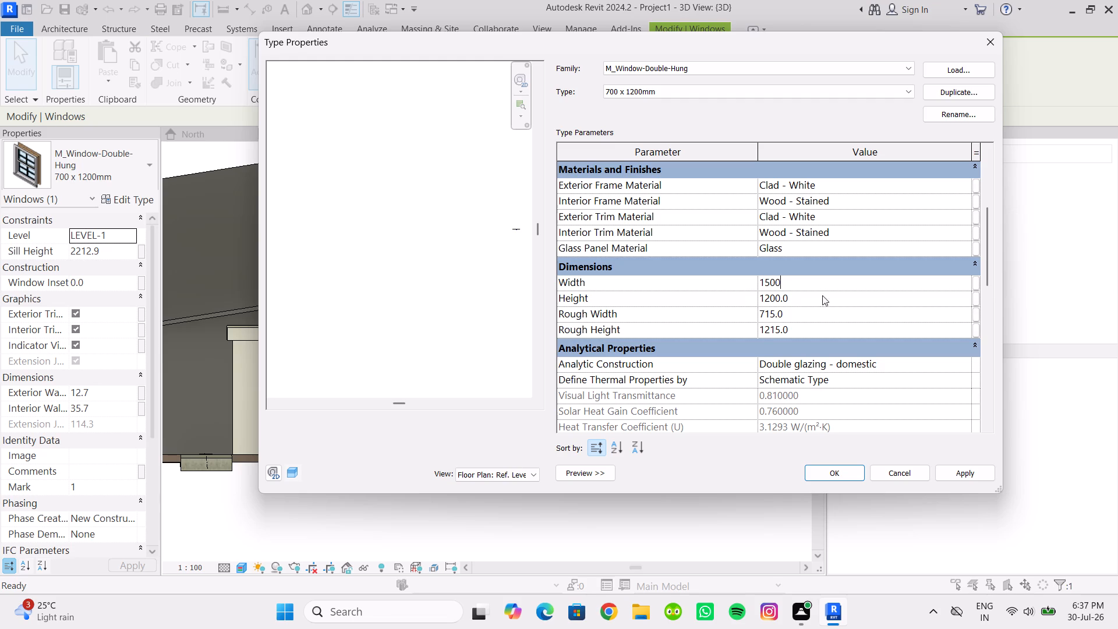
{"action": "left_click", "coordinate": [804, 296]}
{"action": "left_click_drag", "start_coordinate": [798, 299], "coordinate": [732, 313]}
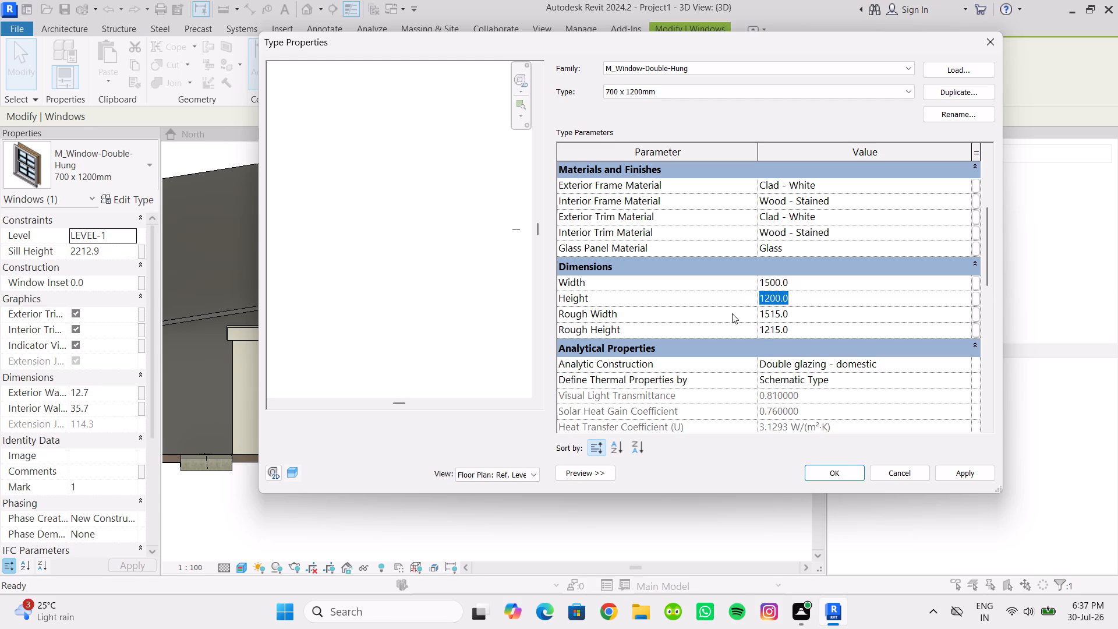
{"action": "type", "text": "3000"}
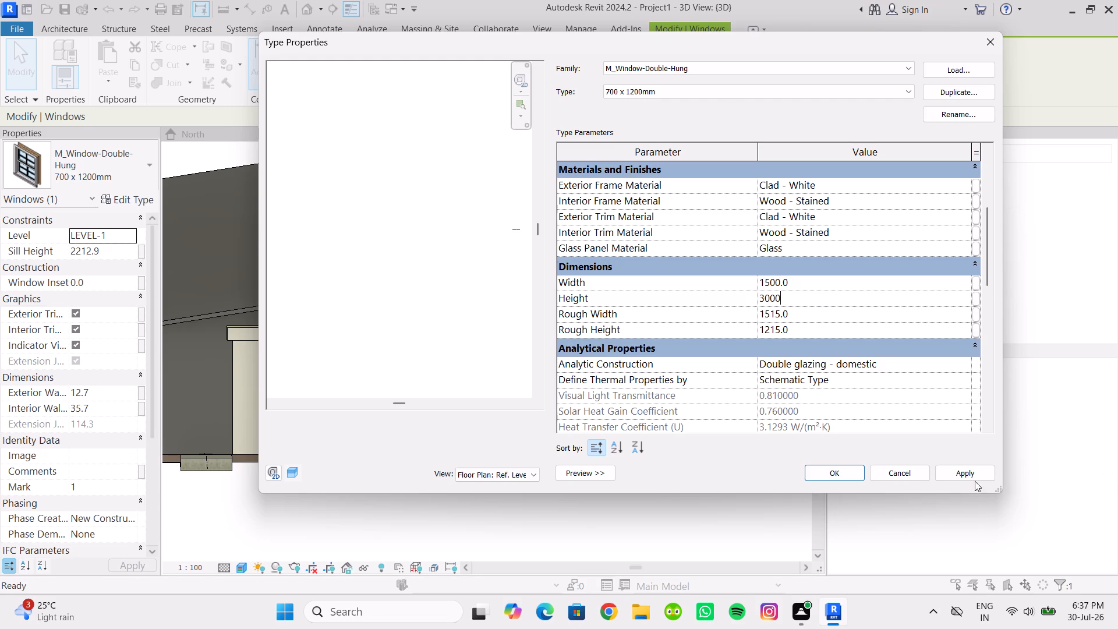
{"action": "left_click", "coordinate": [954, 475]}
{"action": "left_click", "coordinate": [818, 472]}
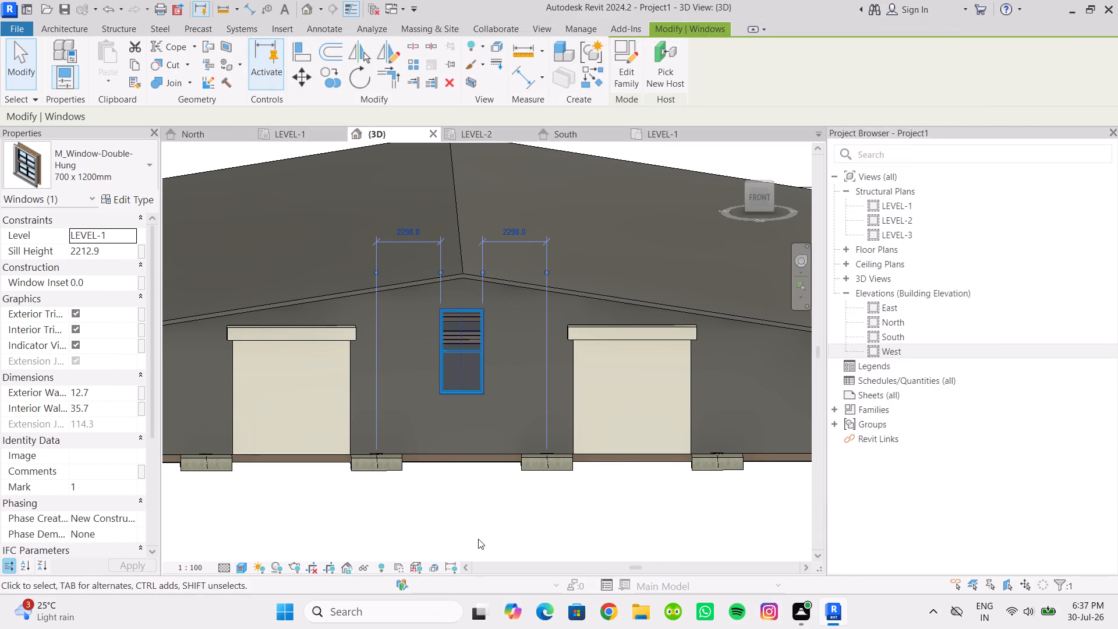
{"action": "left_click", "coordinate": [466, 529]}
Nudge the front wall window down to a sill height of about 1513 mm.
{"action": "left_click", "coordinate": [465, 383]}
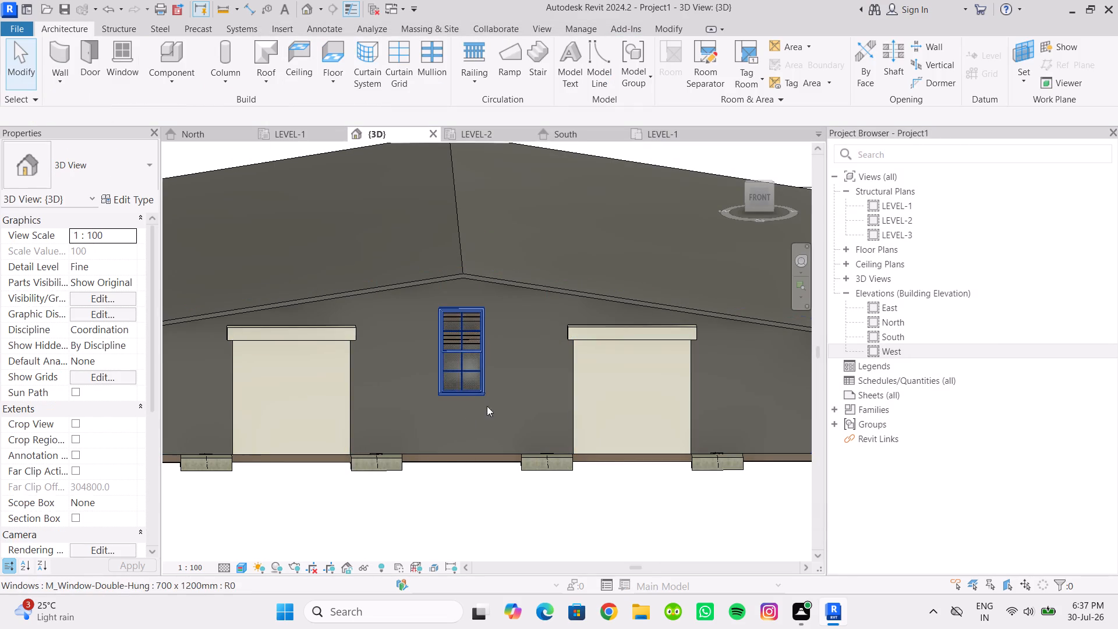
{"action": "key", "text": "Down"}
{"action": "key", "text": "Down"}
{"action": "key", "text": "Down"}
{"action": "key", "text": "Down"}
{"action": "key", "text": "Down"}
{"action": "key", "text": "Down"}
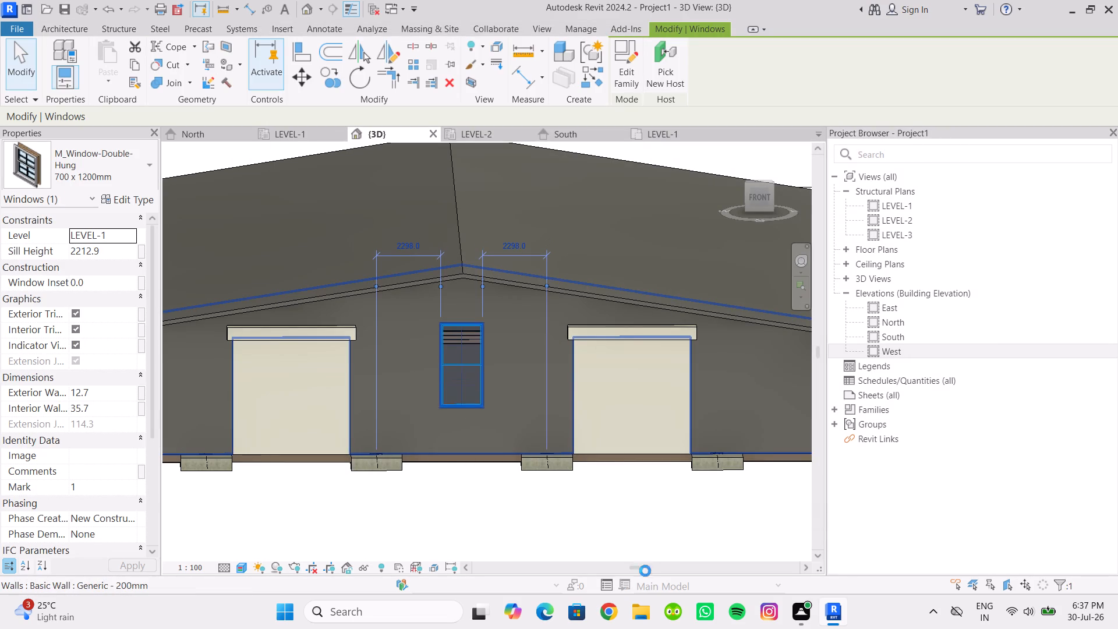
{"action": "key", "text": "Down"}
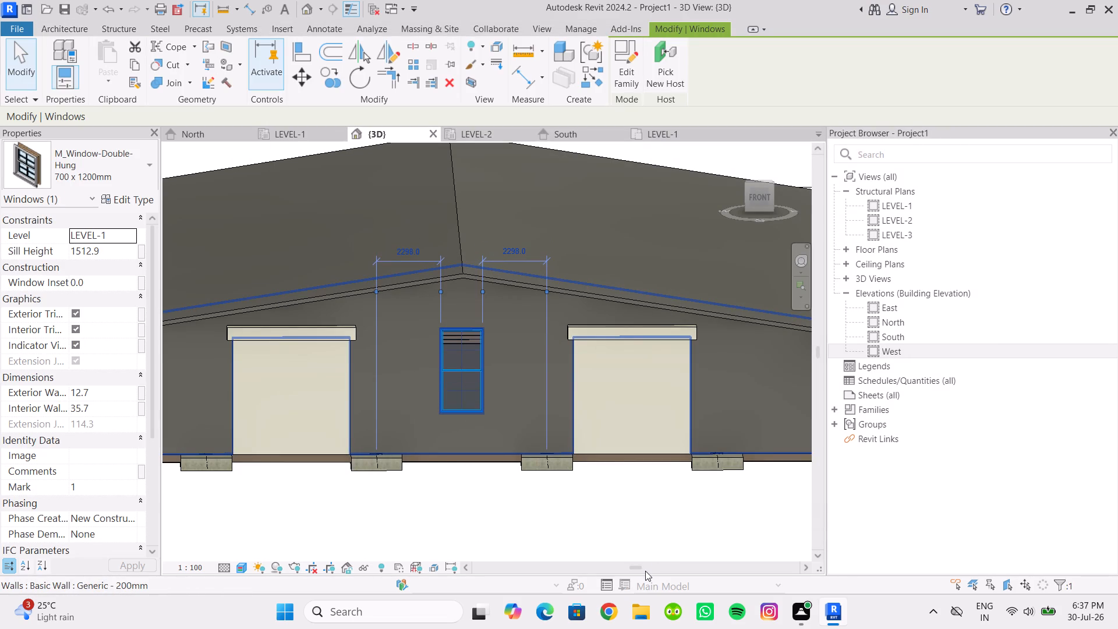
Set the double-hung window type's width to 2000 mm.
{"action": "left_click", "coordinate": [133, 201]}
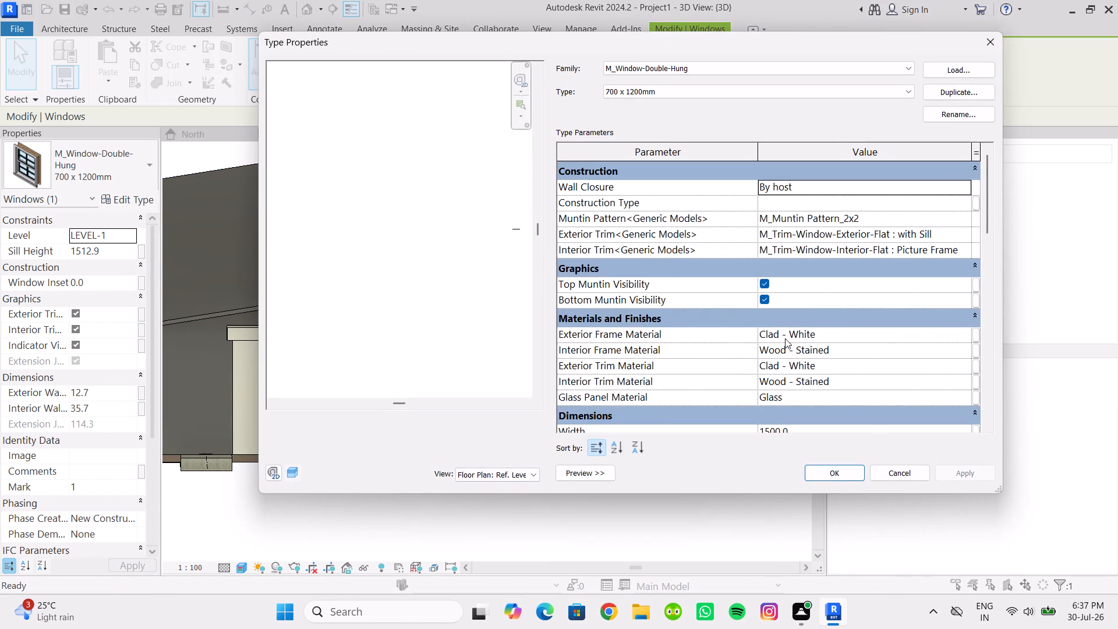
{"action": "scroll", "coordinate": [797, 338], "scroll_direction": "down", "scroll_amount": 3}
{"action": "left_click", "coordinate": [798, 318]}
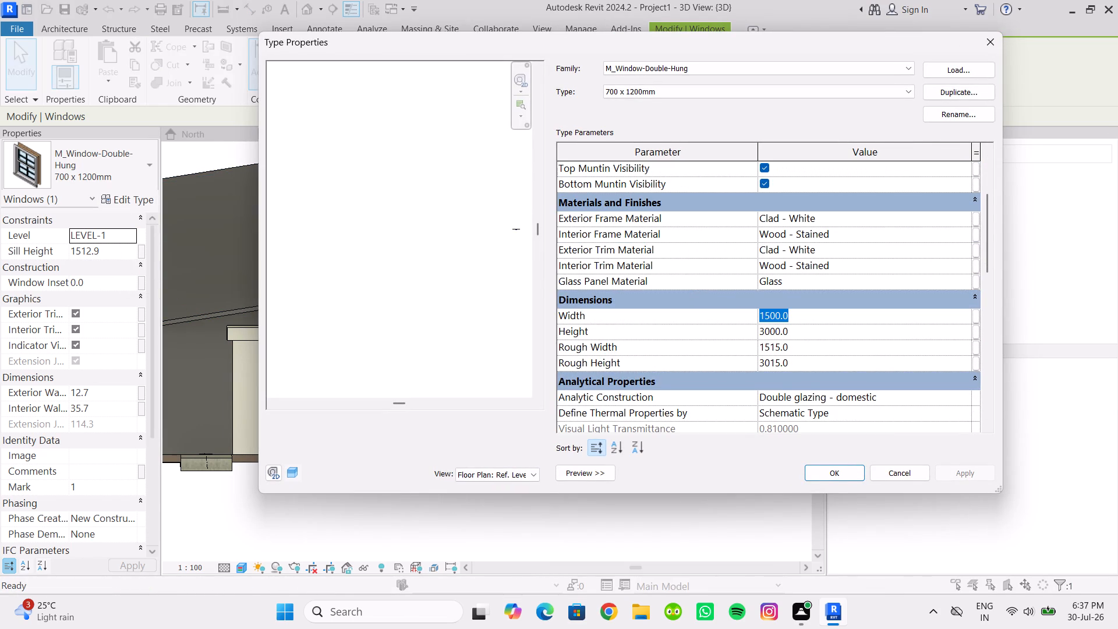
{"action": "type", "text": "2000"}
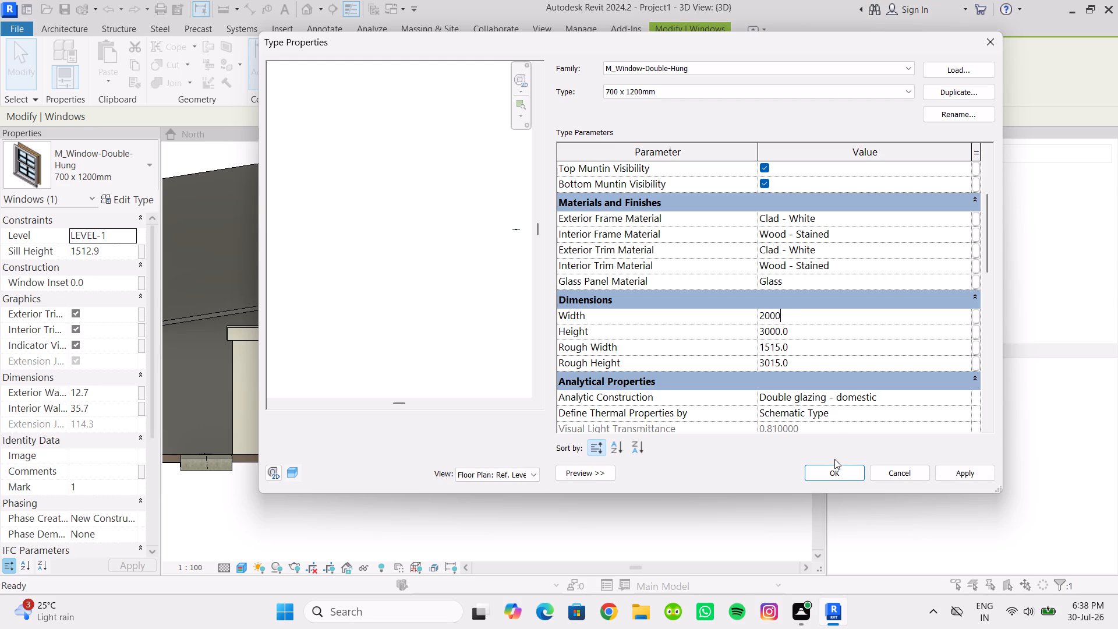
{"action": "left_click", "coordinate": [836, 473]}
{"action": "left_click", "coordinate": [971, 474]}
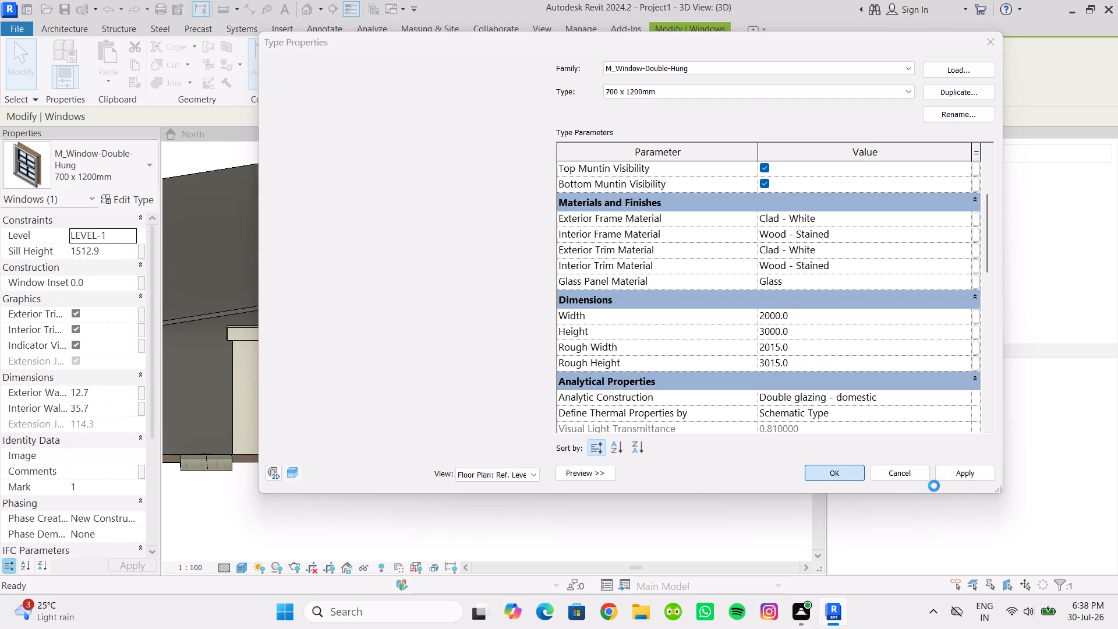
{"action": "left_click", "coordinate": [508, 530]}
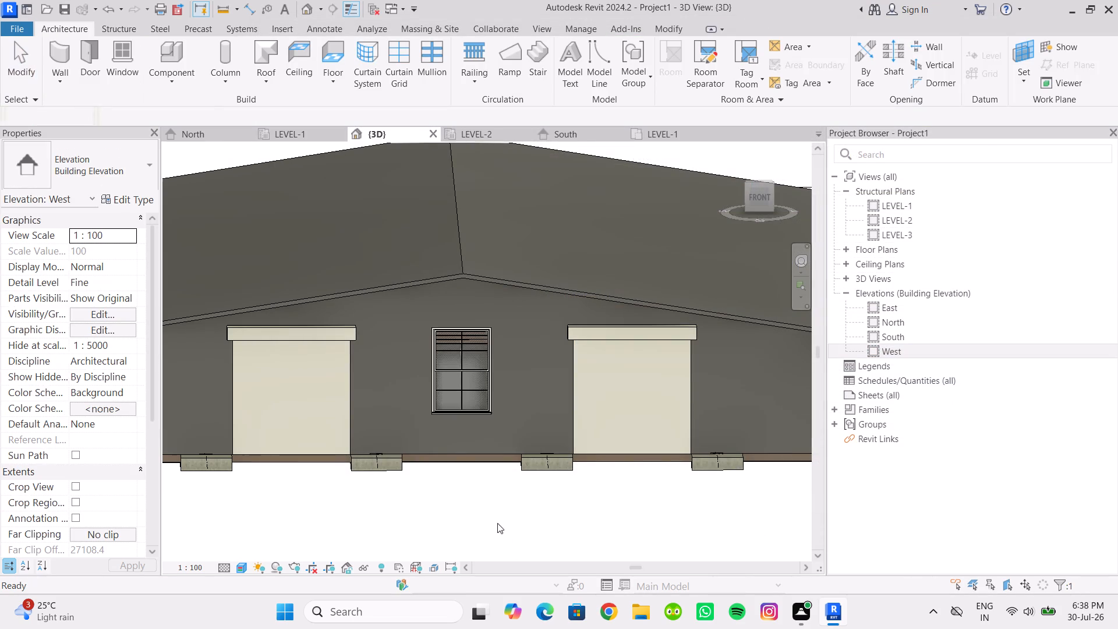
Examine the whole building from the front, the long side and underneath, including the front window between the rolling doors.
{"action": "scroll", "coordinate": [462, 490], "scroll_direction": "down", "scroll_amount": 2}
{"action": "middle_click_drag", "start_coordinate": [462, 499], "coordinate": [398, 448], "text": "shift"}
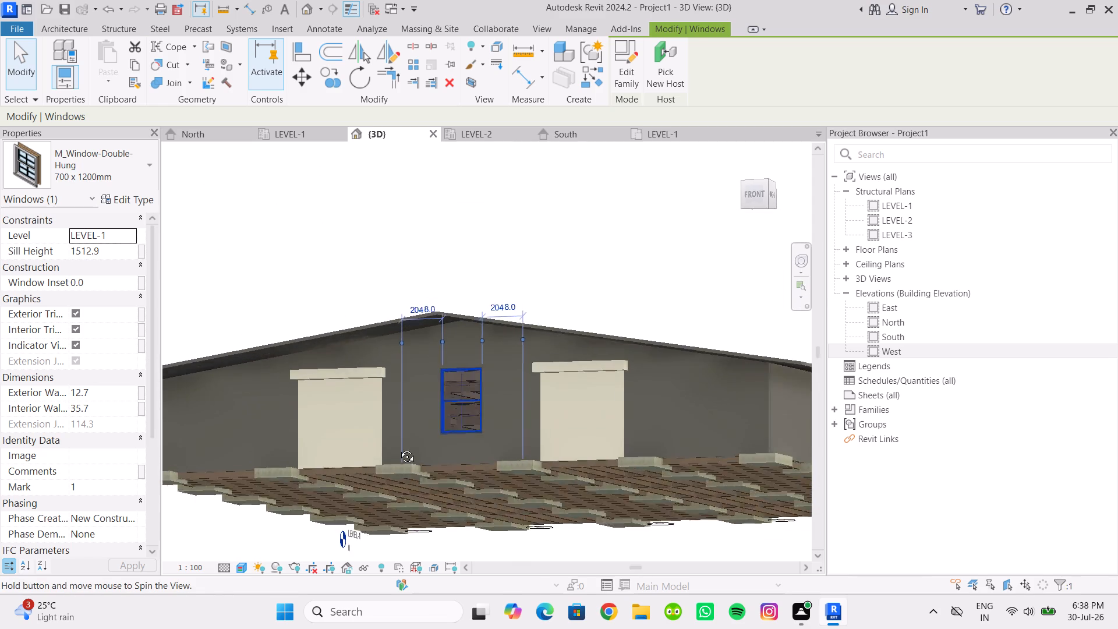
{"action": "middle_click_drag", "start_coordinate": [398, 448], "coordinate": [385, 450], "text": "shift"}
{"action": "left_click", "coordinate": [397, 520]}
{"action": "scroll", "coordinate": [429, 536], "scroll_direction": "down", "scroll_amount": 2}
{"action": "middle_click_drag", "start_coordinate": [430, 544], "coordinate": [483, 600], "text": "shift"}
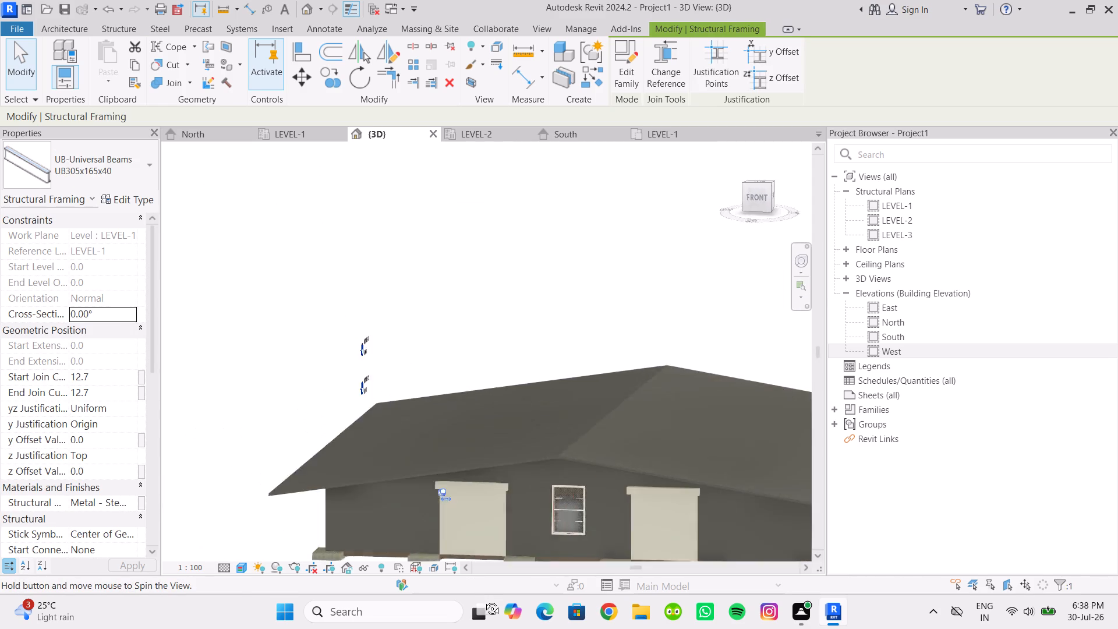
{"action": "middle_click_drag", "start_coordinate": [483, 600], "coordinate": [524, 579], "text": "shift"}
{"action": "scroll", "coordinate": [434, 500], "scroll_direction": "down", "scroll_amount": 1}
{"action": "middle_click_drag", "start_coordinate": [434, 500], "coordinate": [417, 416]}
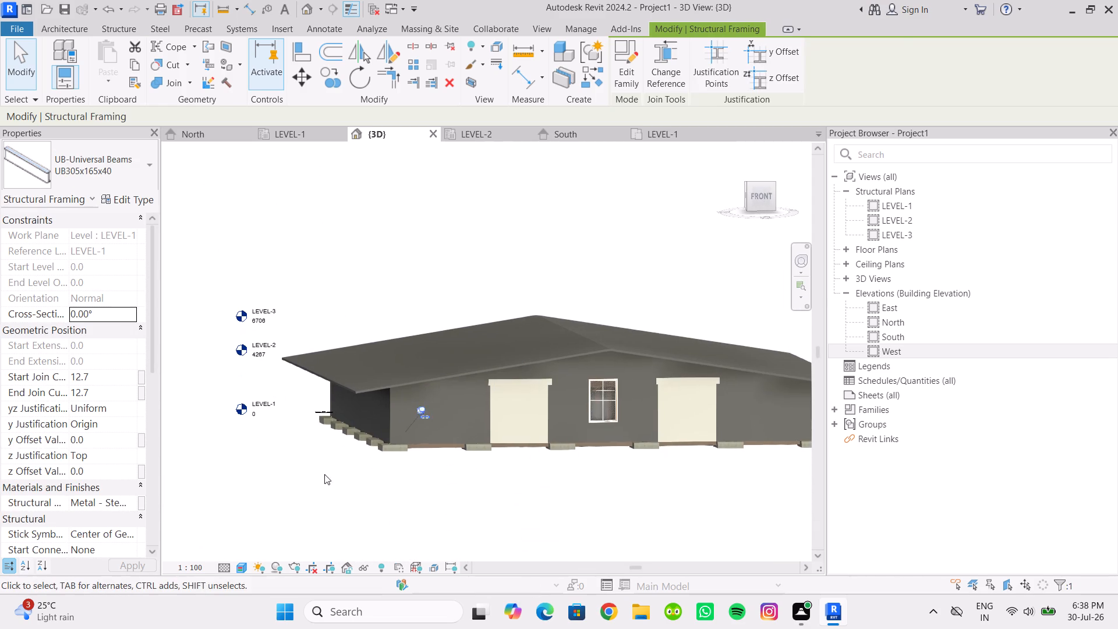
{"action": "left_click", "coordinate": [298, 494]}
{"action": "scroll", "coordinate": [415, 482], "scroll_direction": "down", "scroll_amount": 1}
{"action": "middle_click_drag", "start_coordinate": [415, 482], "coordinate": [253, 429], "text": "shift"}
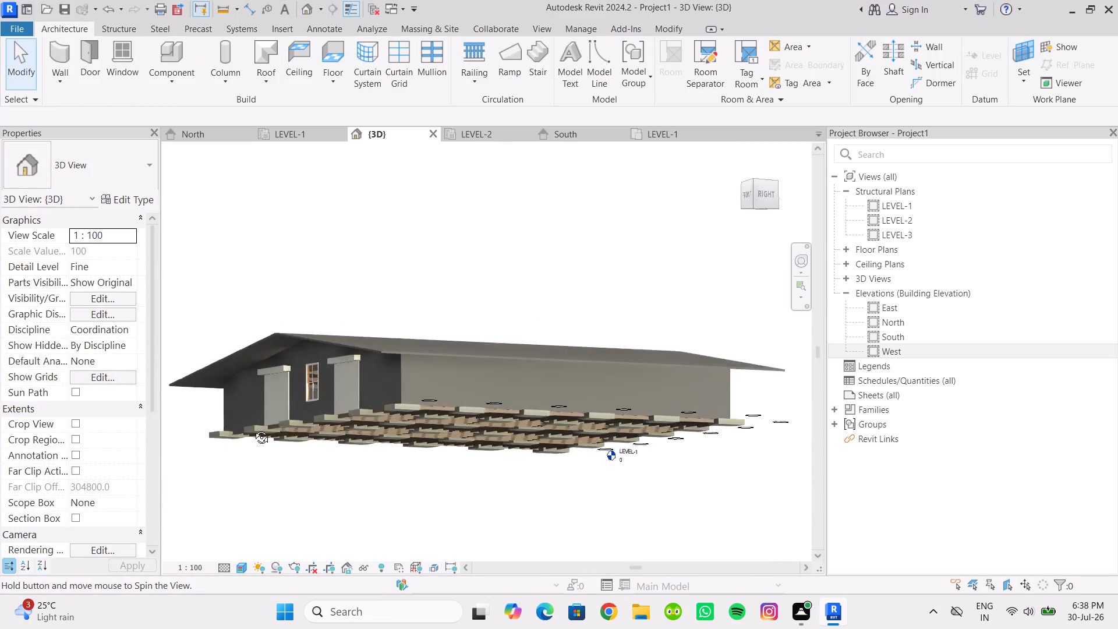
{"action": "middle_click_drag", "start_coordinate": [253, 429], "coordinate": [424, 177], "text": "shift"}
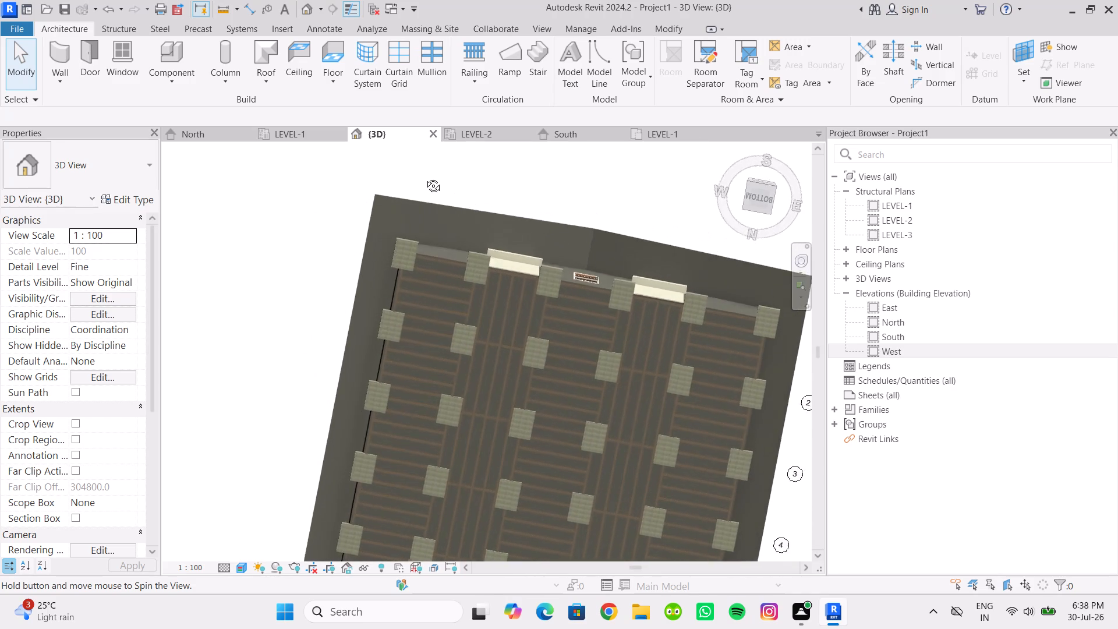
{"action": "middle_click_drag", "start_coordinate": [424, 177], "coordinate": [575, 64], "text": "shift"}
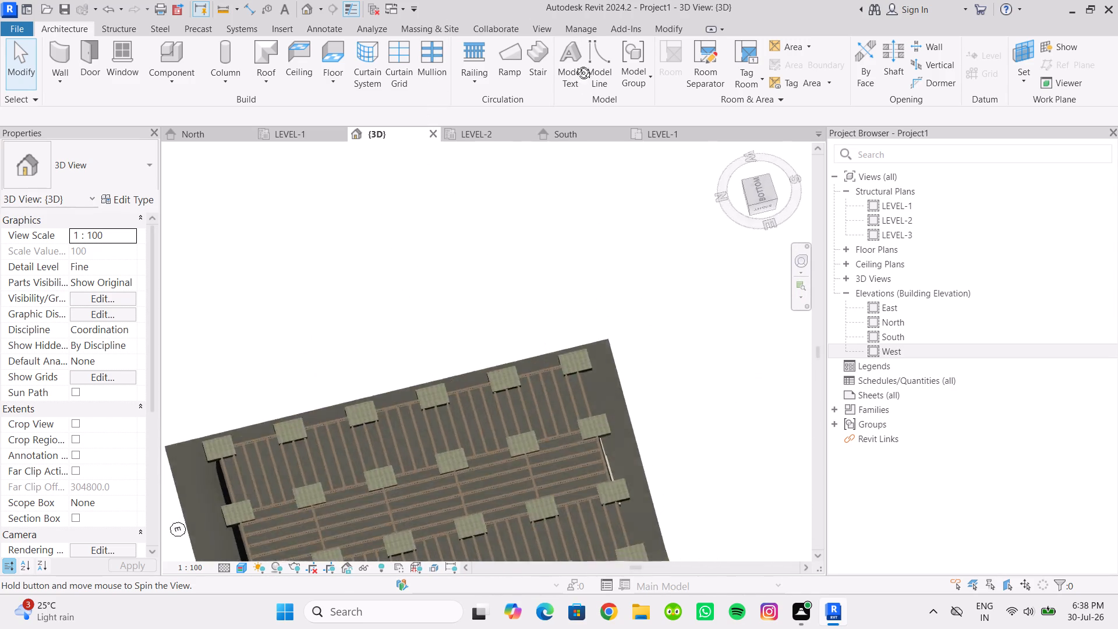
{"action": "middle_click_drag", "start_coordinate": [575, 64], "coordinate": [424, 489], "text": "shift"}
{"action": "scroll", "coordinate": [469, 398], "scroll_direction": "down", "scroll_amount": 3}
{"action": "middle_click_drag", "start_coordinate": [472, 386], "coordinate": [473, 262]}
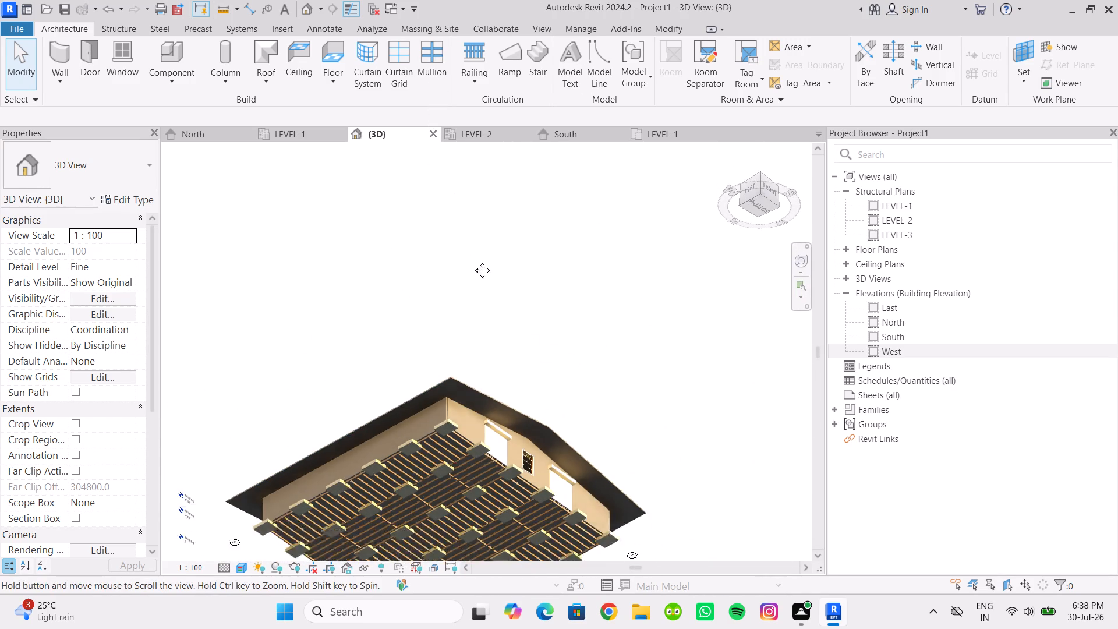
{"action": "middle_click_drag", "start_coordinate": [473, 262], "coordinate": [479, 231]}
{"action": "middle_click_drag", "start_coordinate": [491, 244], "coordinate": [390, 384], "text": "shift"}
{"action": "middle_click_drag", "start_coordinate": [487, 418], "coordinate": [451, 418]}
{"action": "scroll", "coordinate": [454, 415], "scroll_direction": "up", "scroll_amount": 3}
{"action": "middle_click_drag", "start_coordinate": [450, 401], "coordinate": [462, 468]}
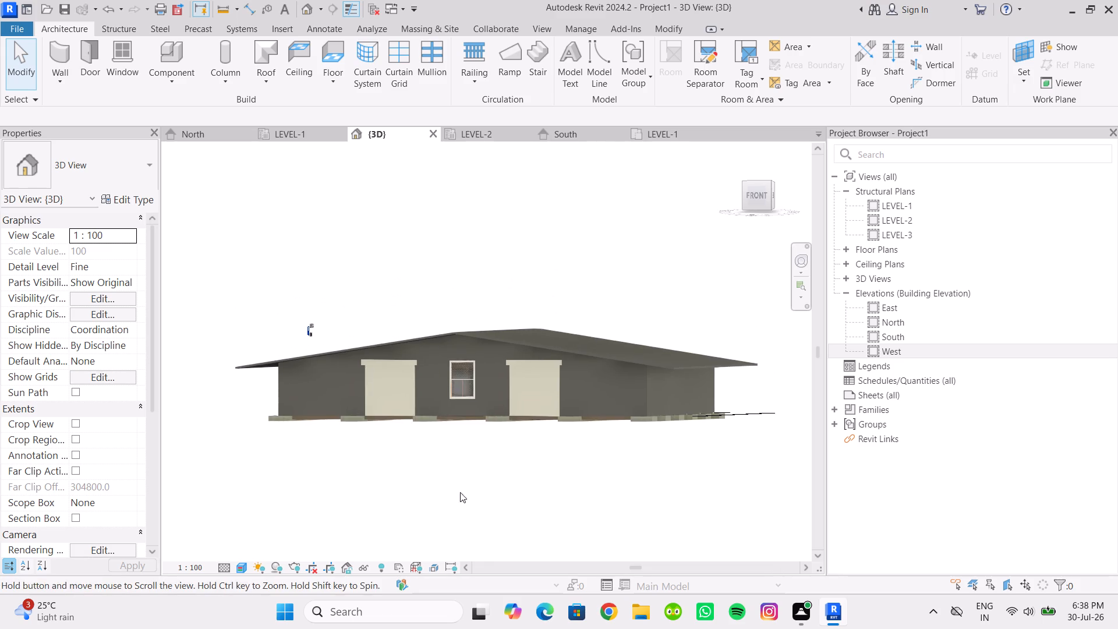
{"action": "scroll", "coordinate": [463, 501], "scroll_direction": "up", "scroll_amount": 1}
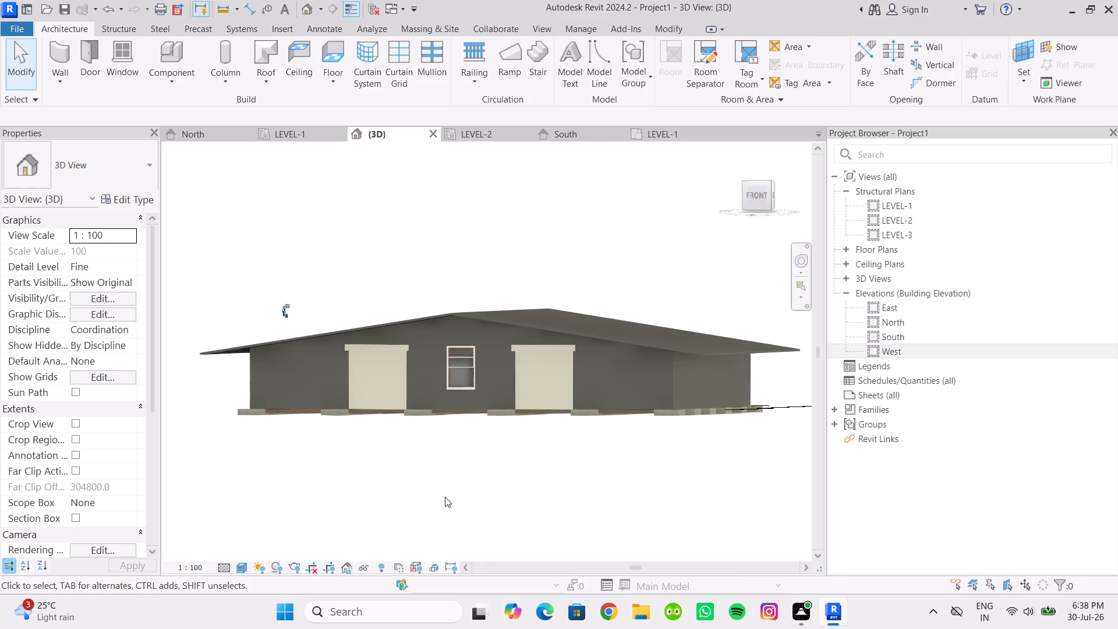
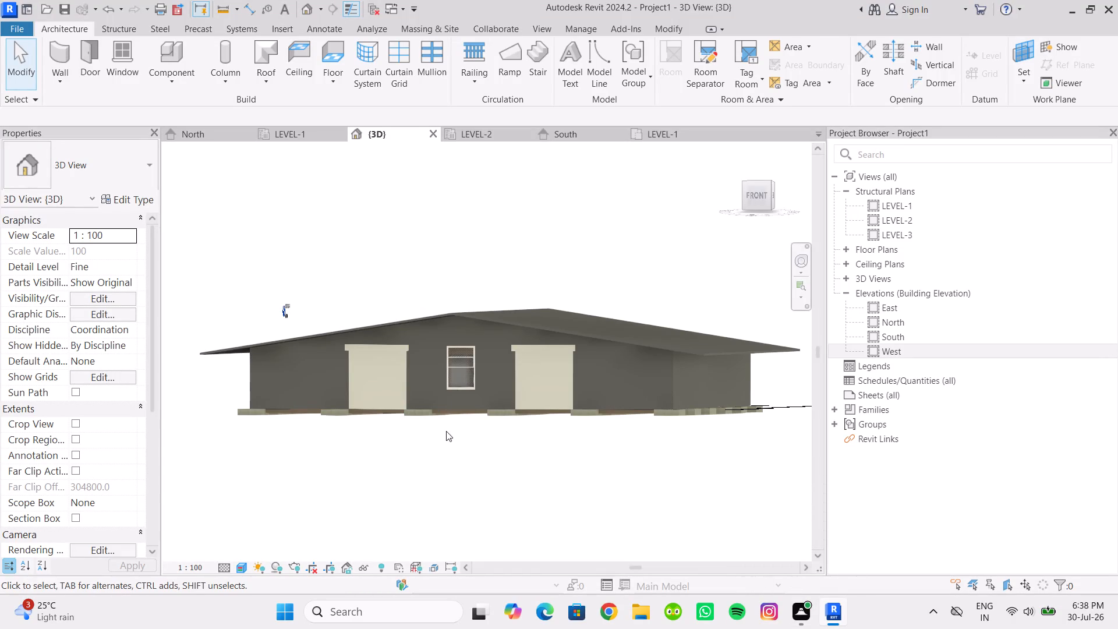
Examine the front wall's rolling doors and window, the footings underneath and the building's front corner.
{"action": "scroll", "coordinate": [407, 418], "scroll_direction": "up", "scroll_amount": 5}
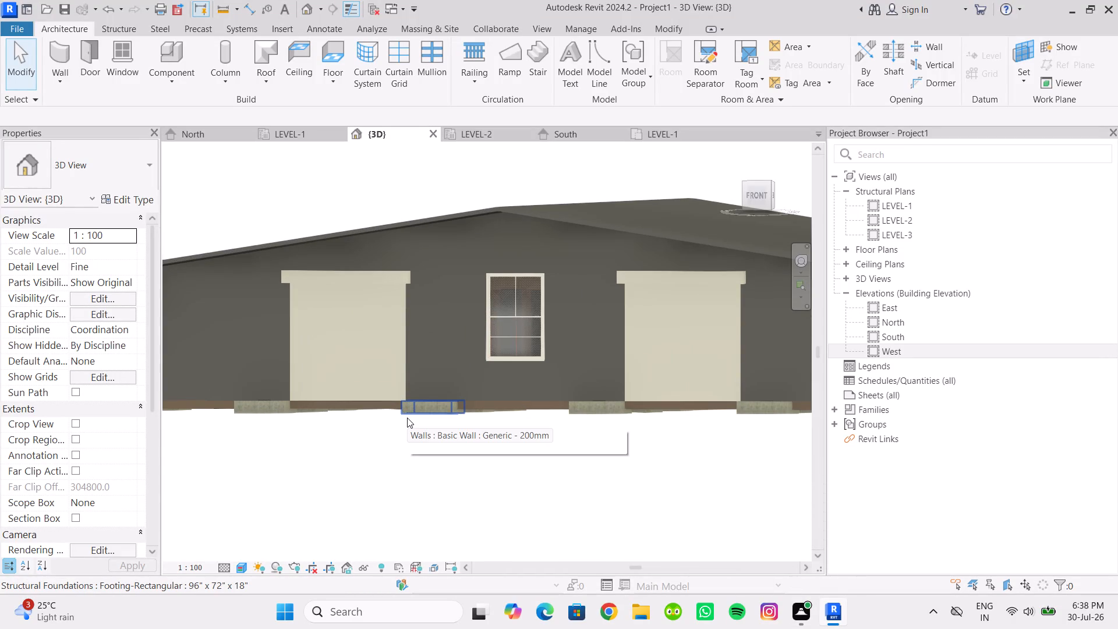
{"action": "scroll", "coordinate": [368, 488], "scroll_direction": "down", "scroll_amount": 3}
{"action": "middle_click_drag", "start_coordinate": [353, 500], "coordinate": [340, 489], "text": "shift"}
{"action": "scroll", "coordinate": [363, 532], "scroll_direction": "down", "scroll_amount": 1, "text": "shift"}
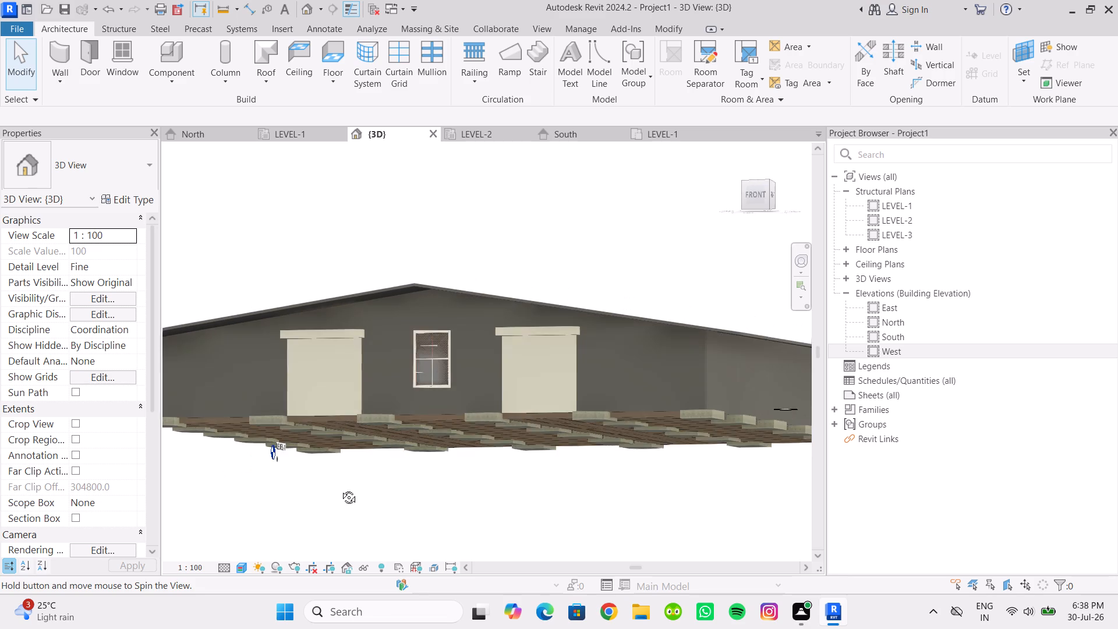
{"action": "middle_click_drag", "start_coordinate": [340, 489], "coordinate": [340, 492], "text": "shift"}
{"action": "scroll", "coordinate": [411, 491], "scroll_direction": "down", "scroll_amount": 1}
{"action": "middle_click_drag", "start_coordinate": [409, 488], "coordinate": [375, 504], "text": "shift"}
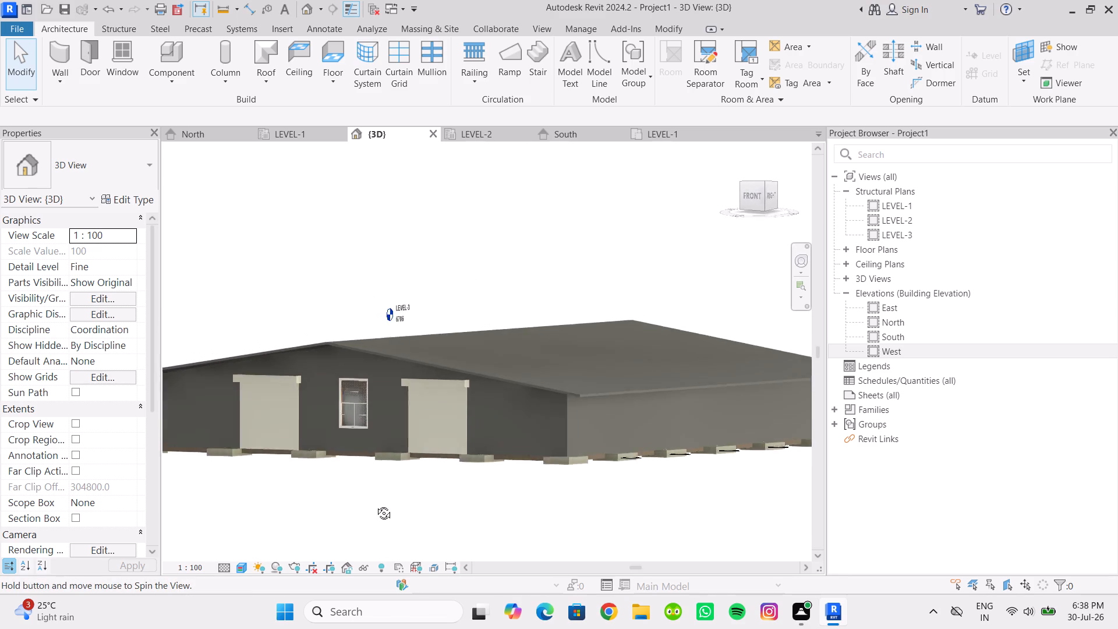
{"action": "middle_click_drag", "start_coordinate": [375, 504], "coordinate": [372, 519], "text": "shift"}
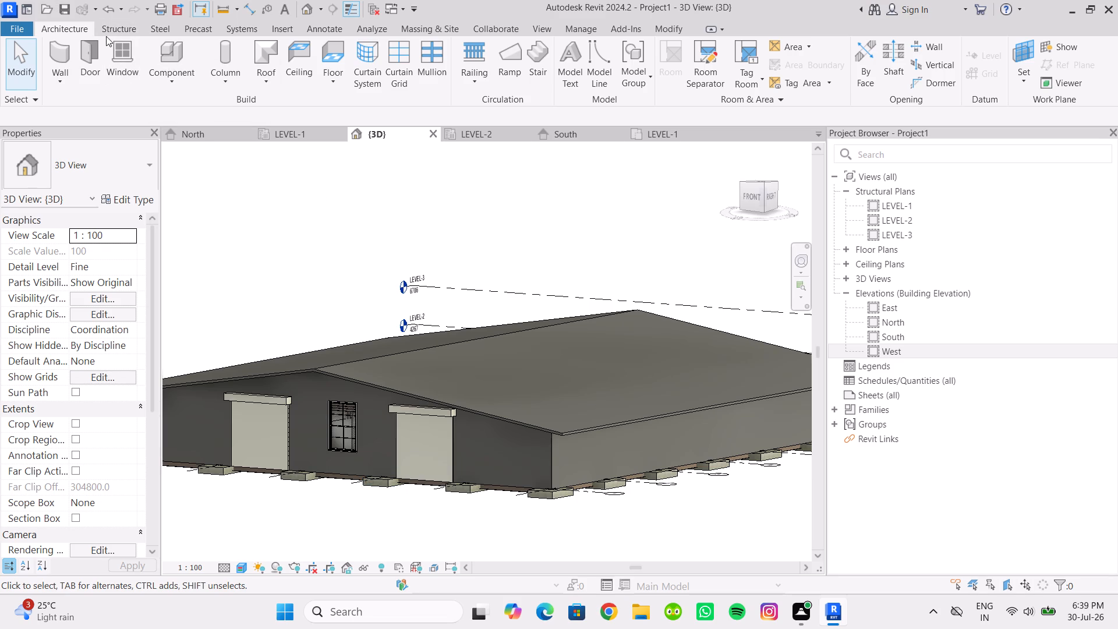
Start saving the project and browse to the REVIT STRUCTURE PRACTICE folder inside SOFTWARES NOTES AND PRACTICE.
{"action": "left_click", "coordinate": [69, 9]}
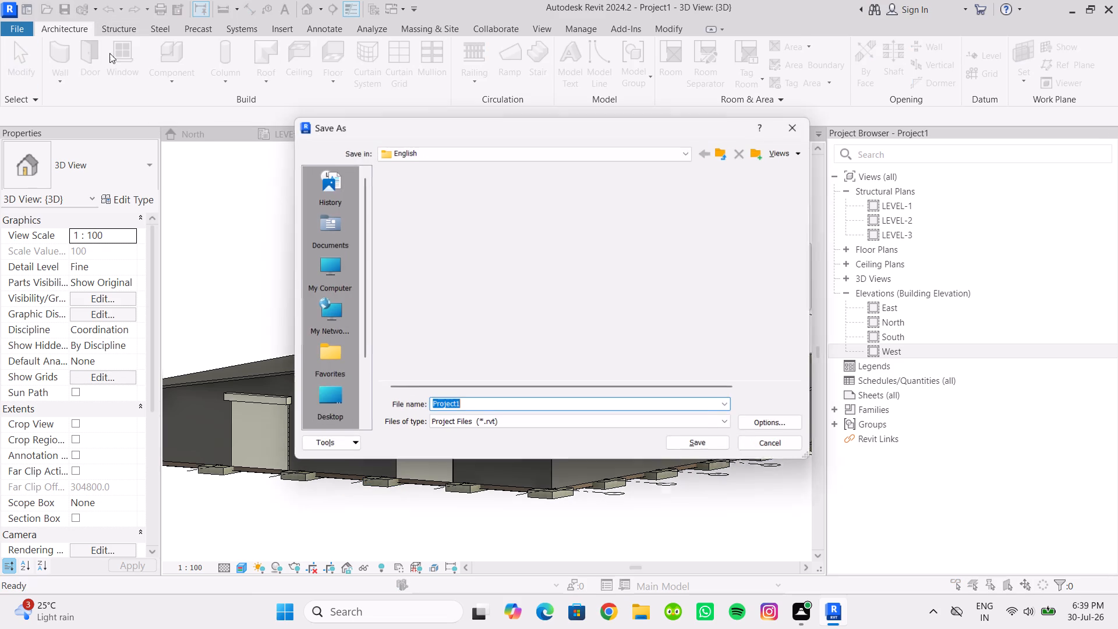
{"action": "double_click", "coordinate": [331, 261]}
{"action": "double_click", "coordinate": [475, 213]}
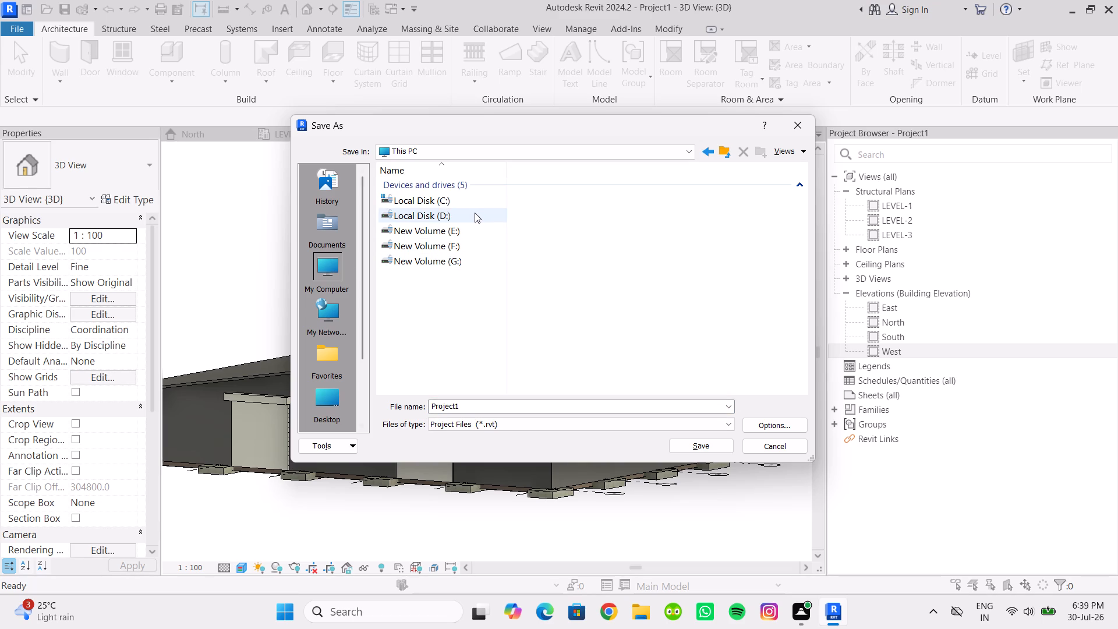
{"action": "double_click", "coordinate": [447, 225]}
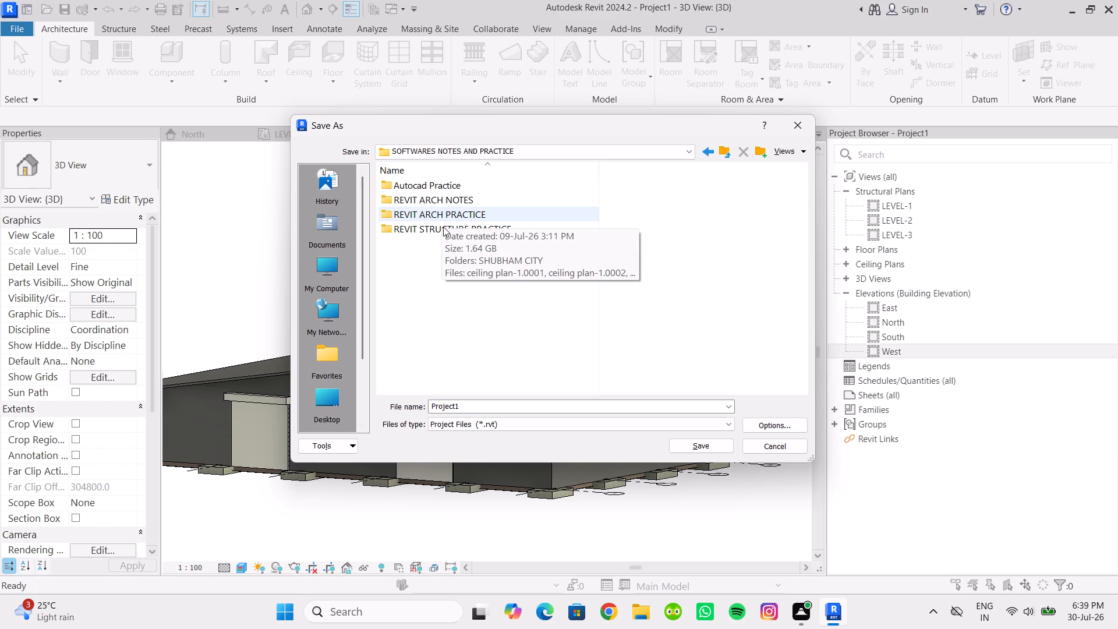
{"action": "double_click", "coordinate": [419, 231]}
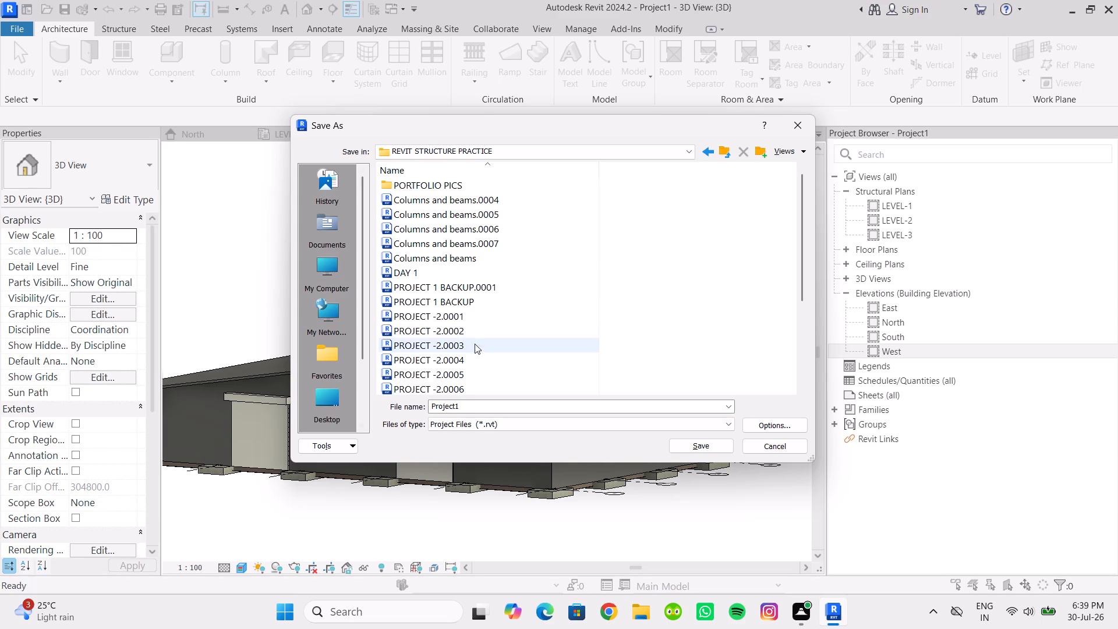
{"action": "scroll", "coordinate": [461, 331], "scroll_direction": "down", "scroll_amount": 10}
{"action": "scroll", "coordinate": [475, 370], "scroll_direction": "up", "scroll_amount": 6}
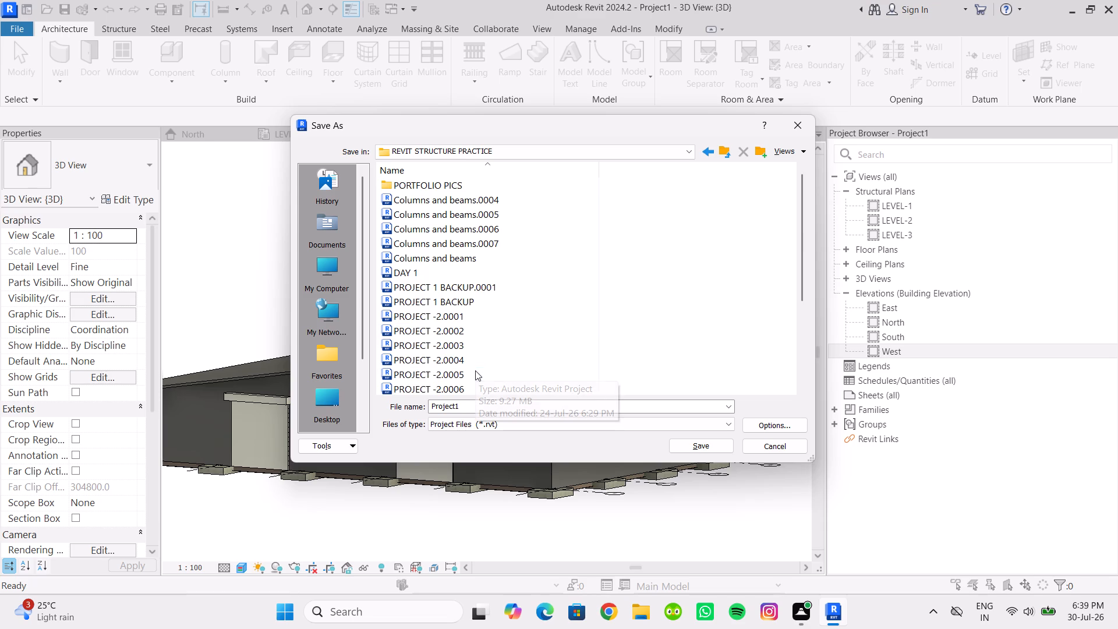
Name the project file STEEL TRUSSES & DETAILING and save it.
{"action": "left_click", "coordinate": [478, 408]}
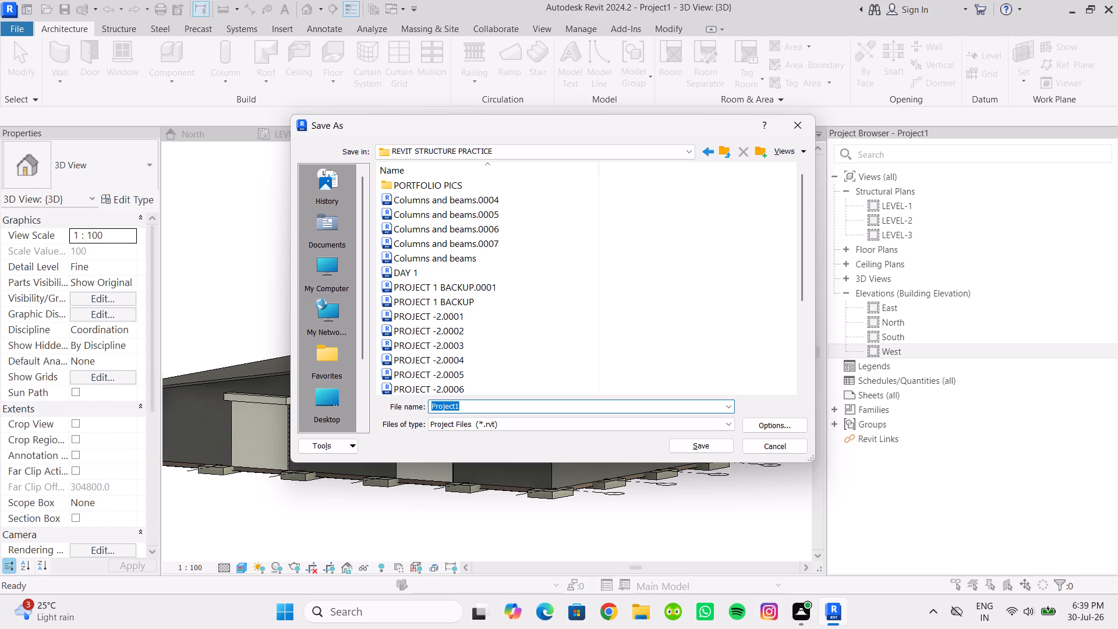
{"action": "type", "text": "STEEL"}
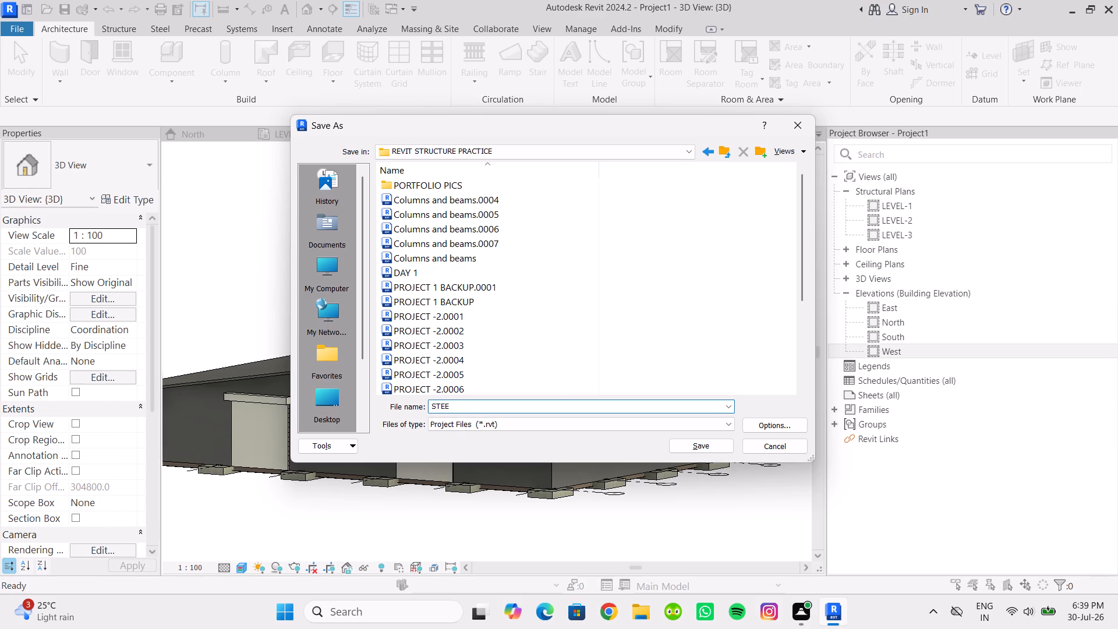
{"action": "key", "text": "space"}
{"action": "type", "text": "TRUSSW\\"}
{"action": "key", "text": "BackSpace"}
{"action": "key", "text": "e"}
{"action": "key", "text": "BackSpace"}
{"action": "key", "text": "BackSpace"}
{"action": "type", "text": "ES"}
{"action": "key", "text": "space"}
{"action": "type", "text": "& DEA"}
{"action": "key", "text": "BackSpace"}
{"action": "type", "text": "TAILING"}
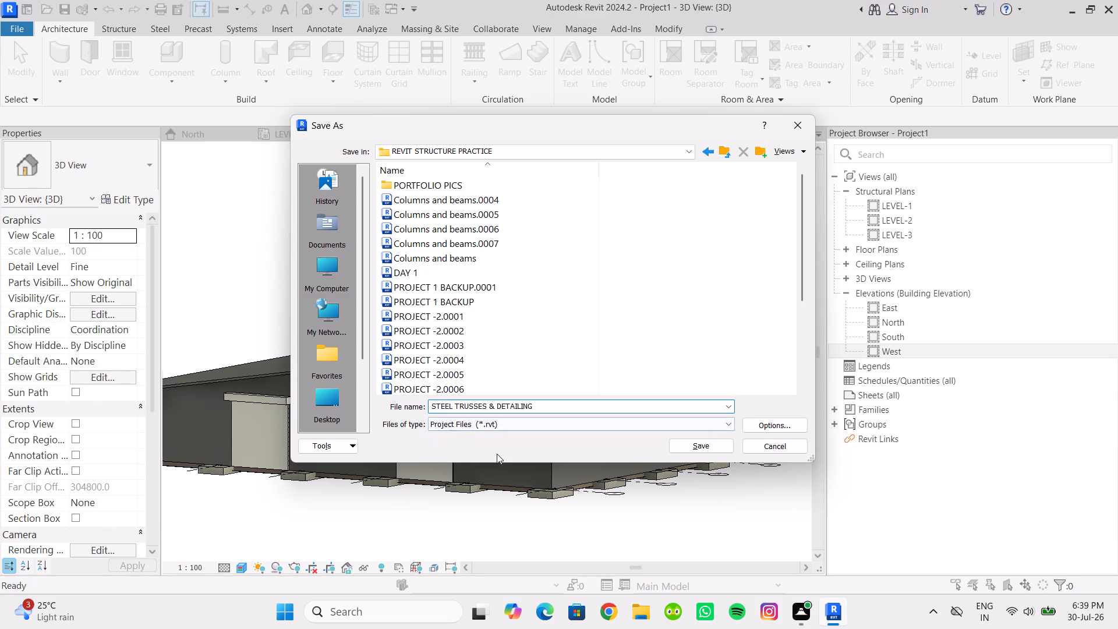
{"action": "left_click", "coordinate": [707, 447]}
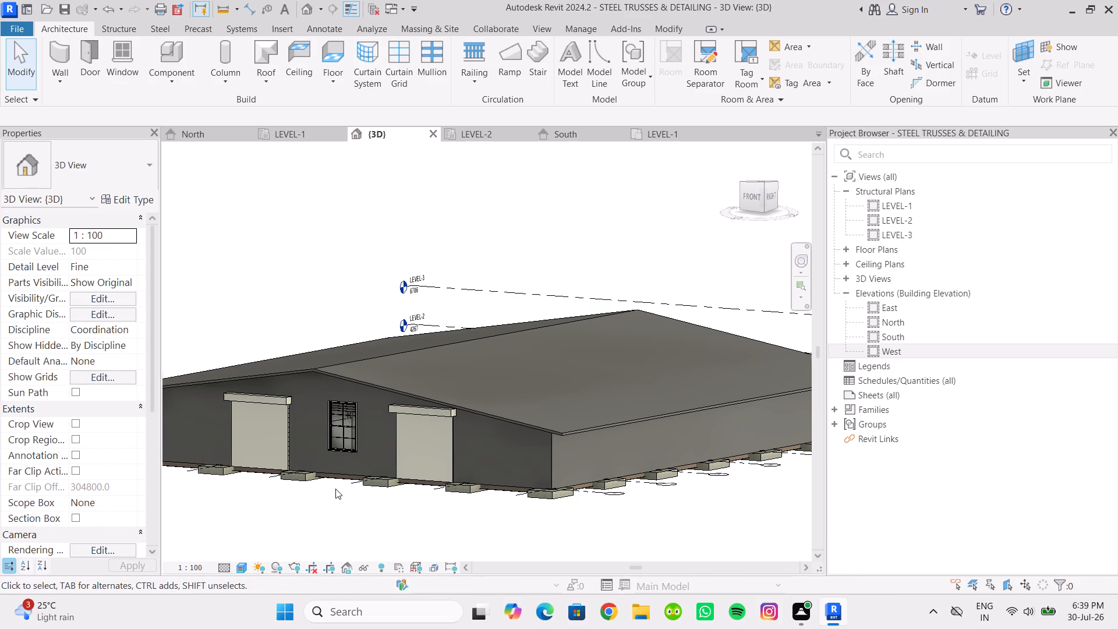
Examine the building in 3D from the front corner, the long side, underneath, above and the front.
{"action": "left_click", "coordinate": [395, 521]}
{"action": "scroll", "coordinate": [389, 518], "scroll_direction": "down", "scroll_amount": 2}
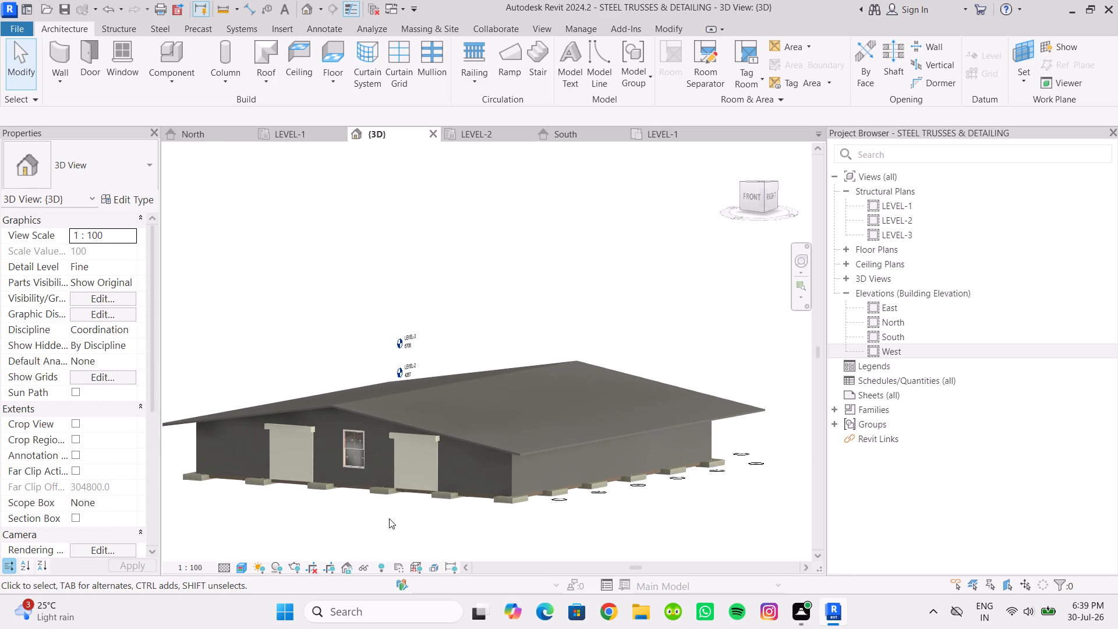
{"action": "middle_click_drag", "start_coordinate": [389, 518], "coordinate": [435, 497]}
{"action": "scroll", "coordinate": [438, 494], "scroll_direction": "up", "scroll_amount": 1}
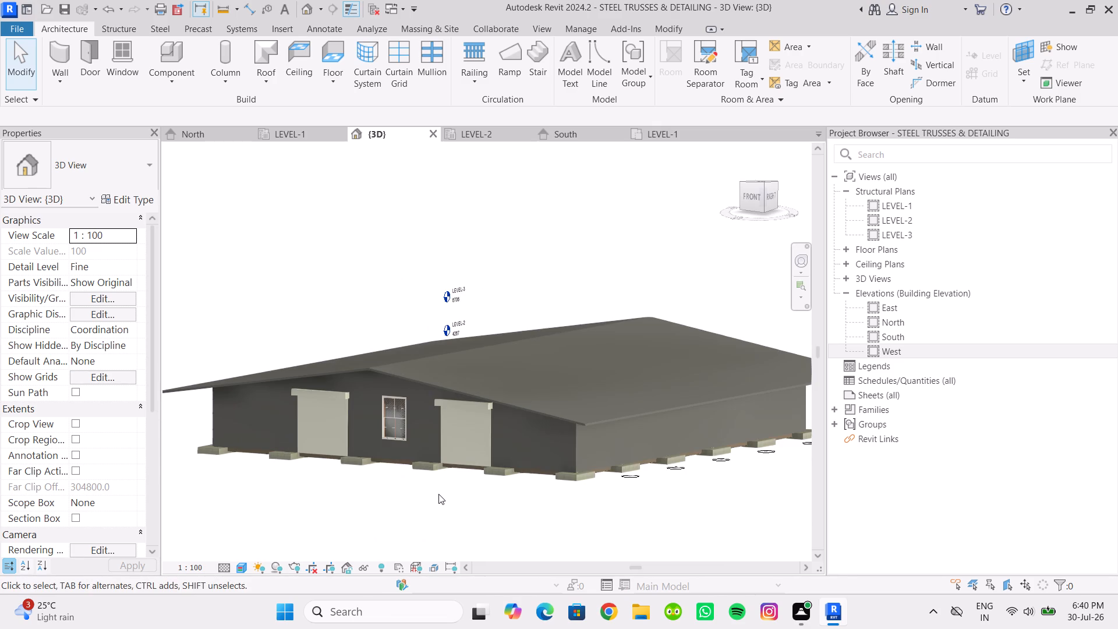
{"action": "left_click", "coordinate": [438, 494]}
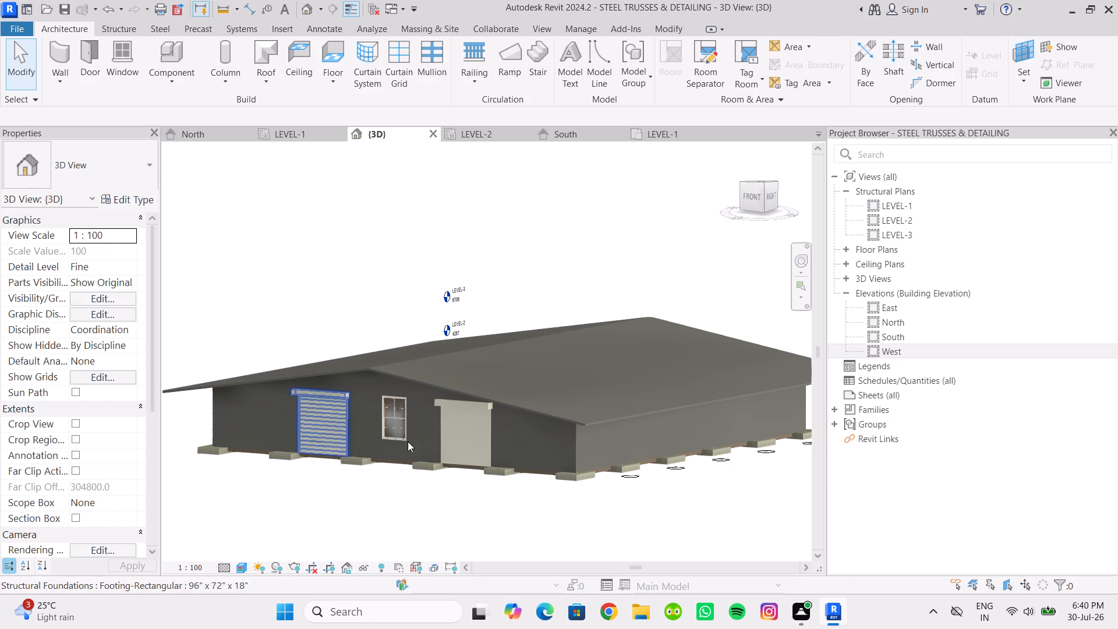
{"action": "scroll", "coordinate": [464, 482], "scroll_direction": "down", "scroll_amount": 2}
{"action": "middle_click_drag", "start_coordinate": [457, 483], "coordinate": [445, 497]}
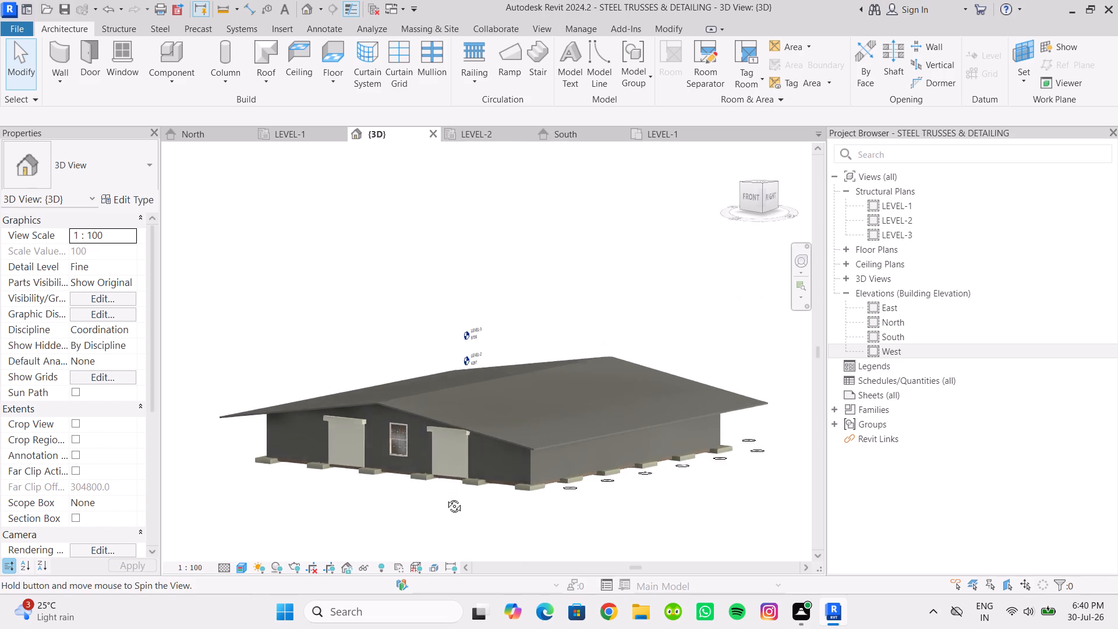
{"action": "middle_click_drag", "start_coordinate": [445, 497], "coordinate": [322, 420]}
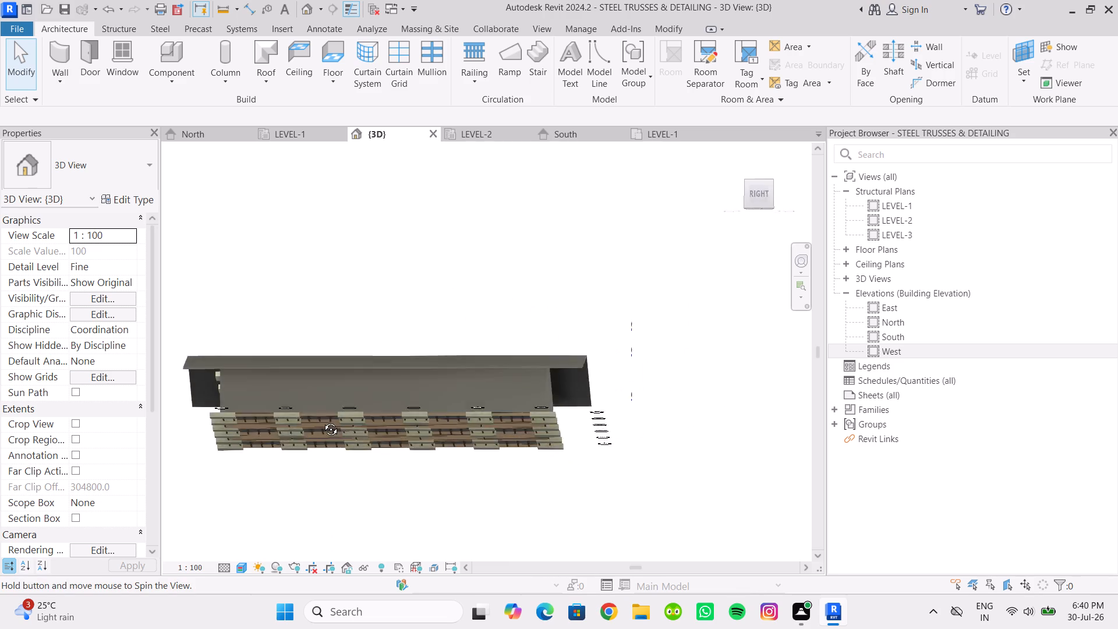
{"action": "middle_click_drag", "start_coordinate": [322, 420], "coordinate": [481, 503]}
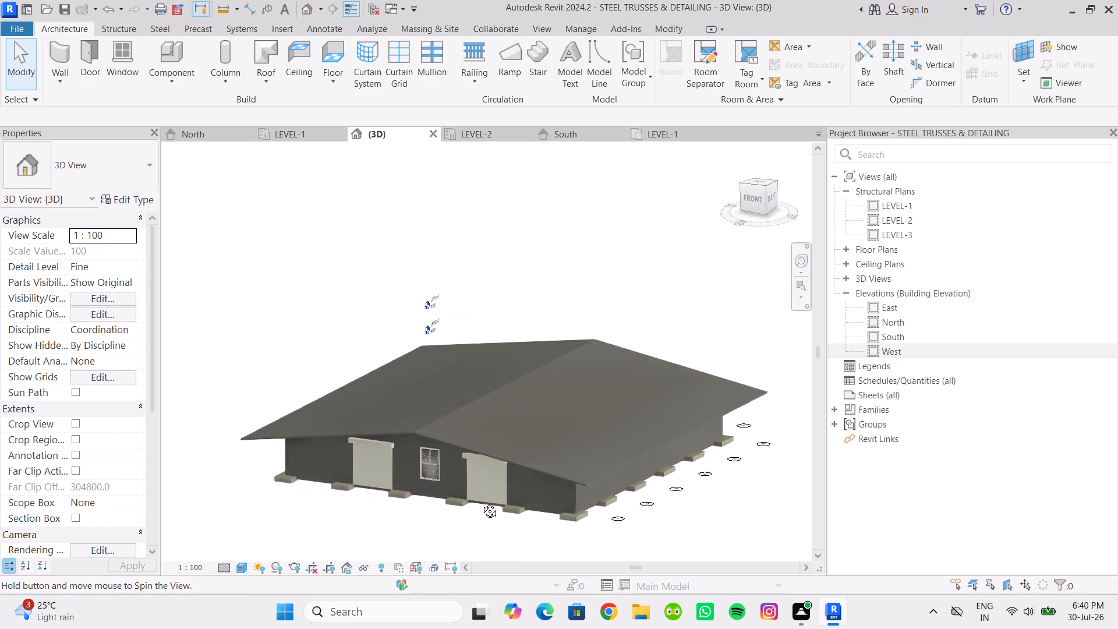
{"action": "middle_click_drag", "start_coordinate": [481, 503], "coordinate": [537, 506]}
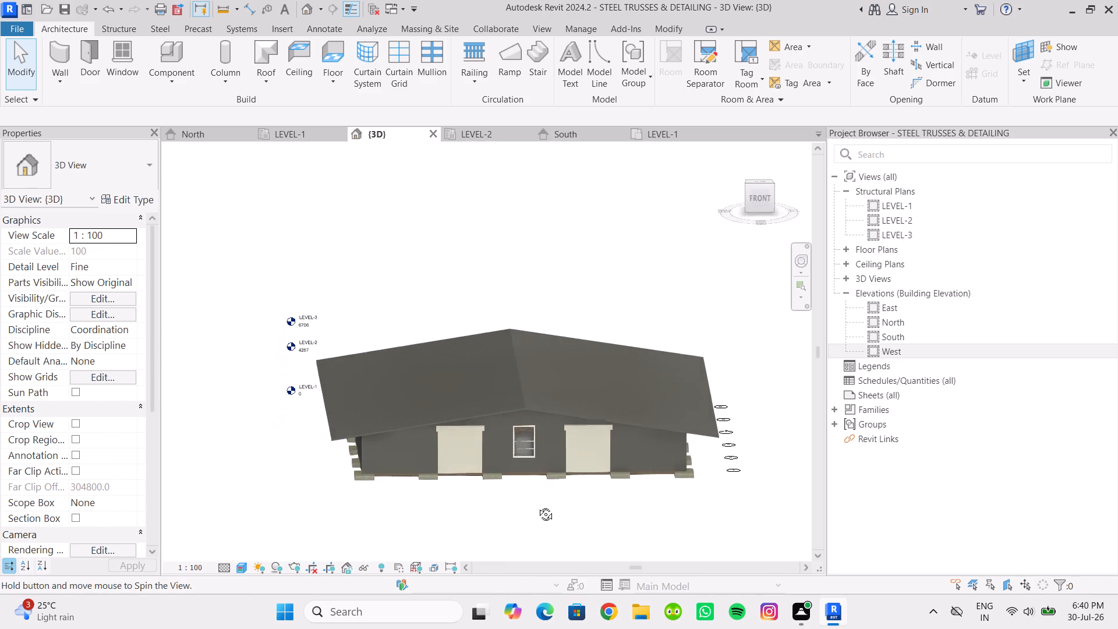
{"action": "middle_click_drag", "start_coordinate": [537, 506], "coordinate": [527, 458]}
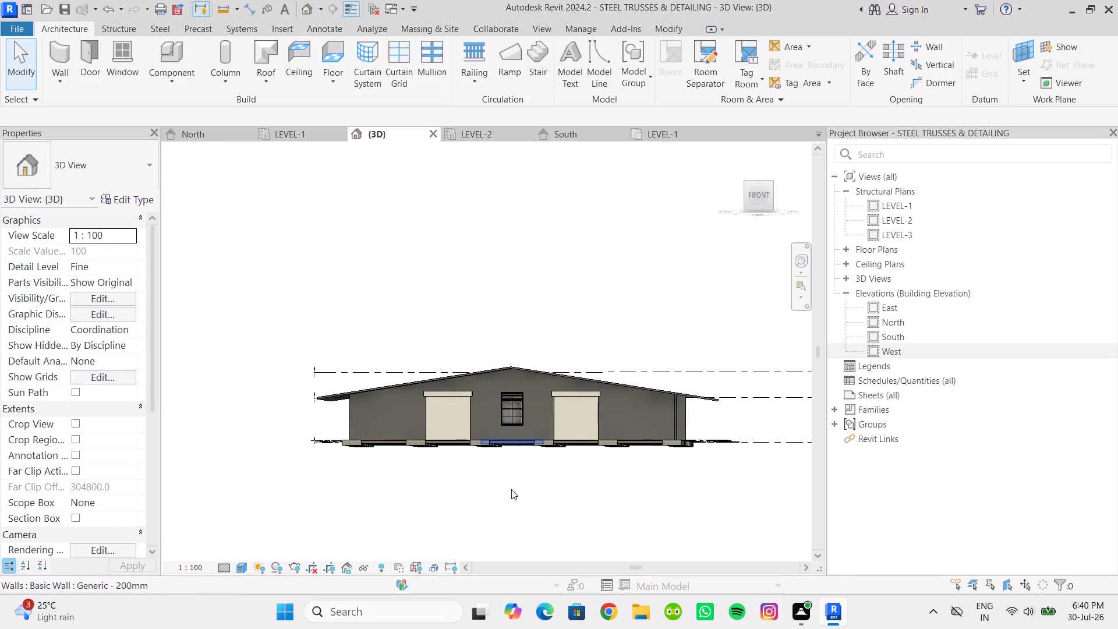
{"action": "scroll", "coordinate": [536, 469], "scroll_direction": "up", "scroll_amount": 1}
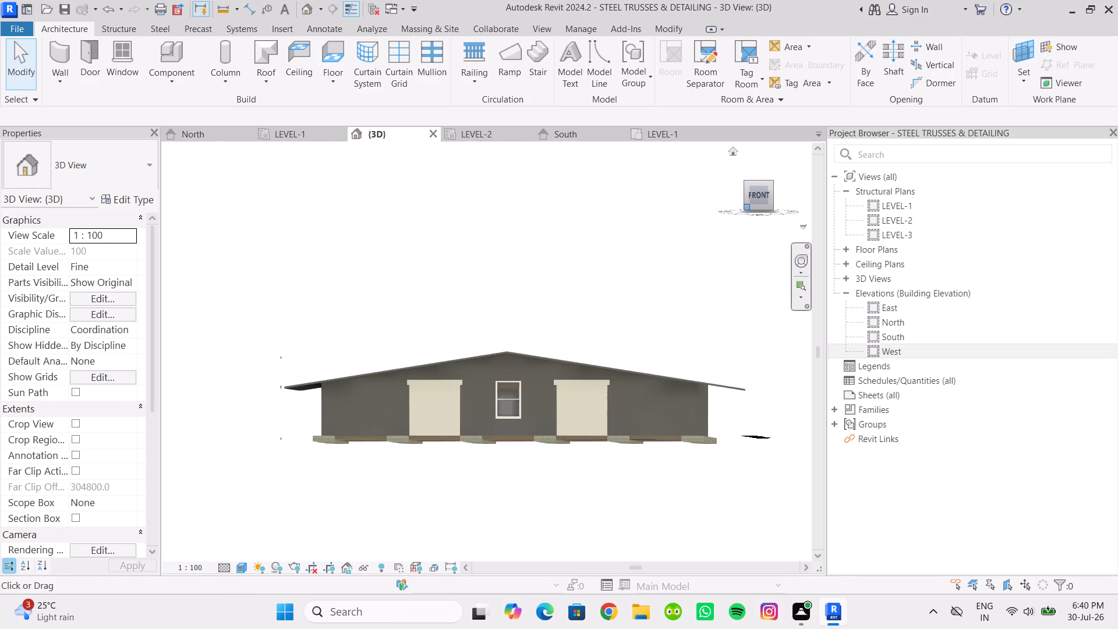
Switch the 3D view to a straight front orientation and inspect the front gable wall and the roof at its ridge.
{"action": "left_click", "coordinate": [752, 198]}
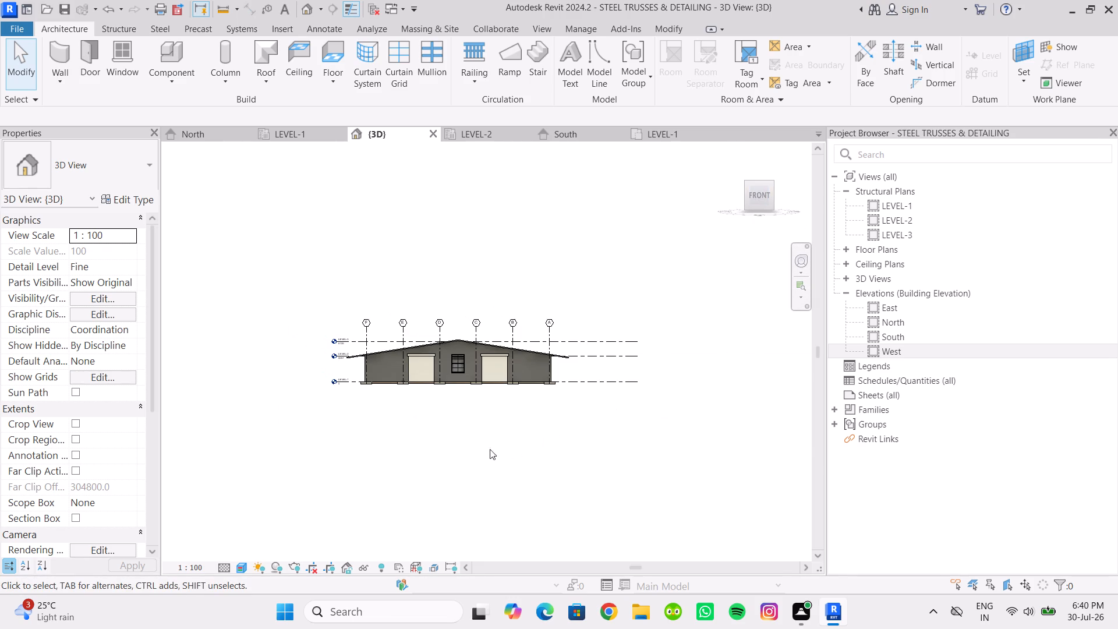
{"action": "scroll", "coordinate": [449, 358], "scroll_direction": "up", "scroll_amount": 4}
{"action": "scroll", "coordinate": [367, 563], "scroll_direction": "up", "scroll_amount": 2}
{"action": "middle_click_drag", "start_coordinate": [376, 515], "coordinate": [415, 560]}
{"action": "left_click", "coordinate": [515, 342]}
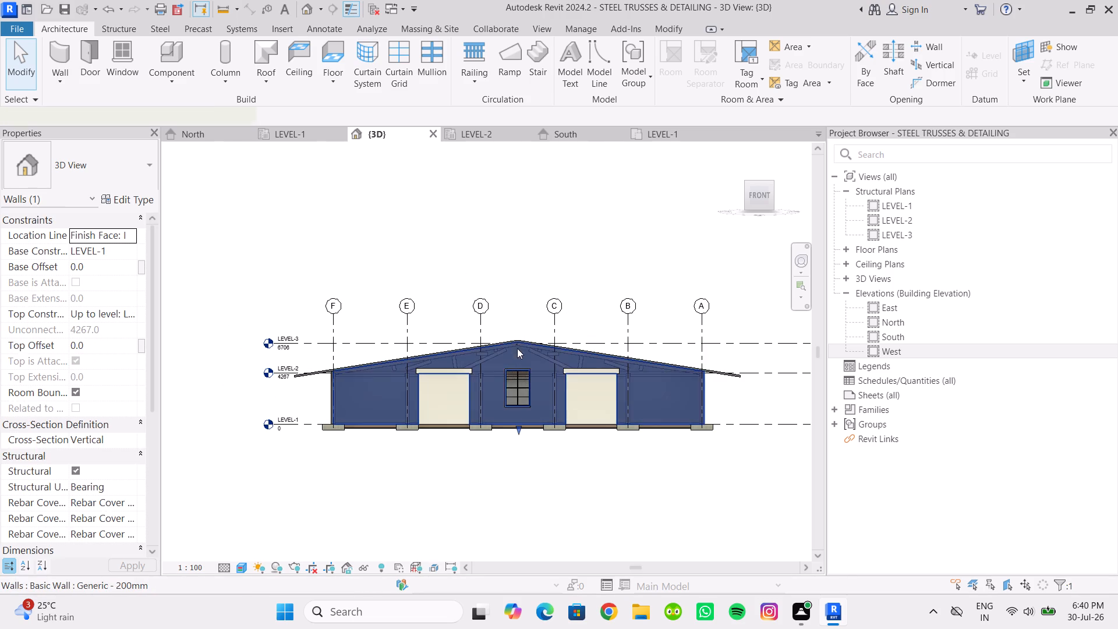
{"action": "left_click", "coordinate": [464, 559]}
{"action": "scroll", "coordinate": [510, 303], "scroll_direction": "up", "scroll_amount": 8}
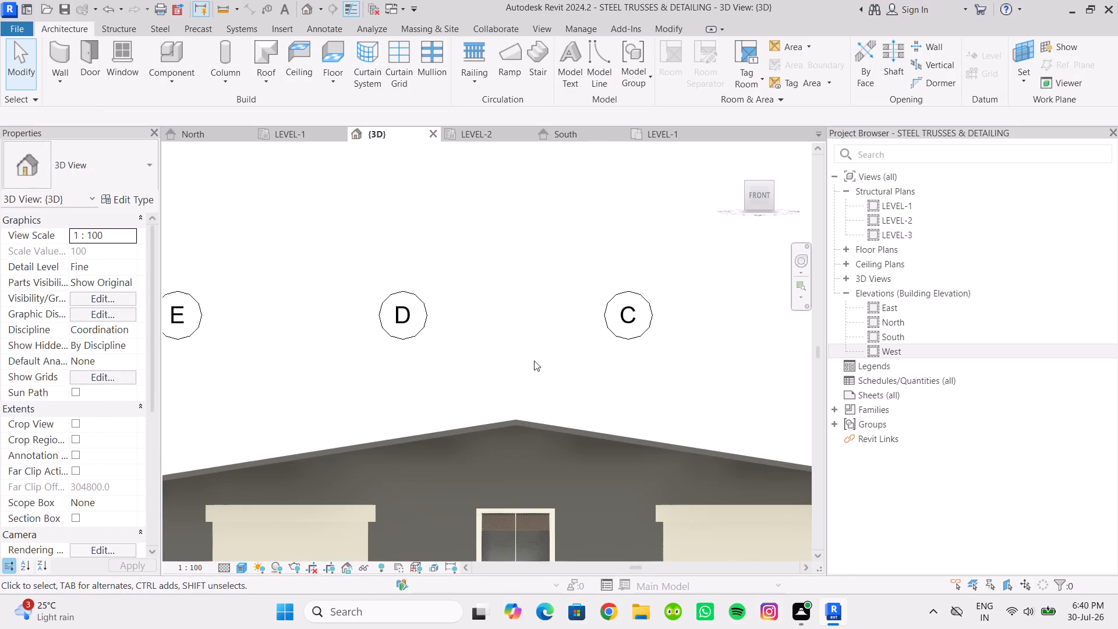
{"action": "left_click", "coordinate": [508, 420]}
{"action": "scroll", "coordinate": [517, 353], "scroll_direction": "down", "scroll_amount": 5}
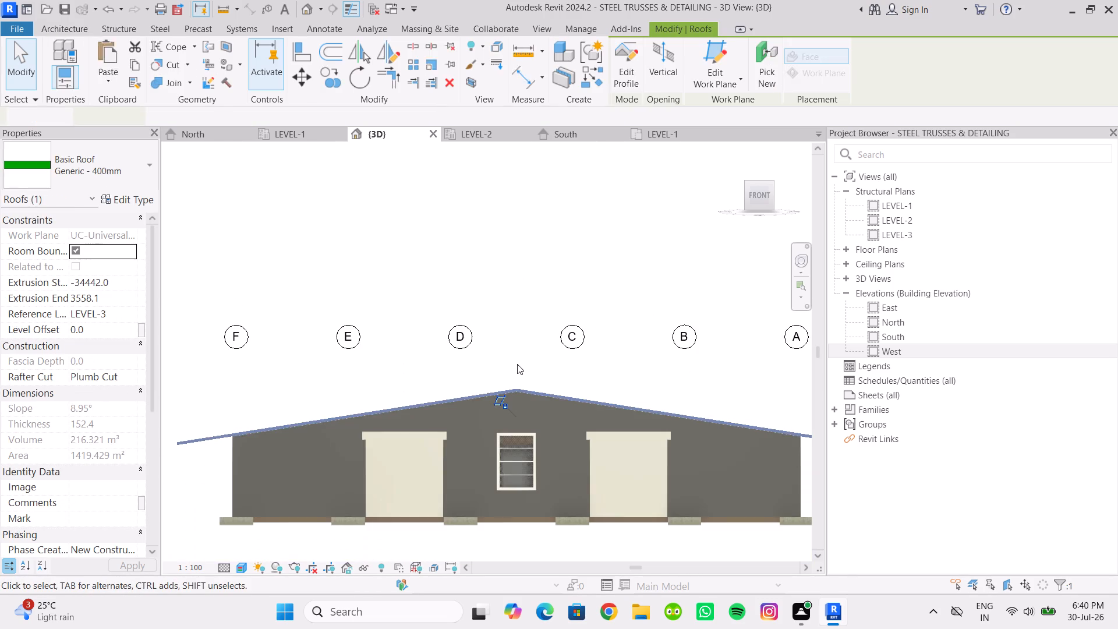
{"action": "scroll", "coordinate": [491, 488], "scroll_direction": "down", "scroll_amount": 3}
{"action": "middle_click_drag", "start_coordinate": [491, 488], "coordinate": [473, 436]}
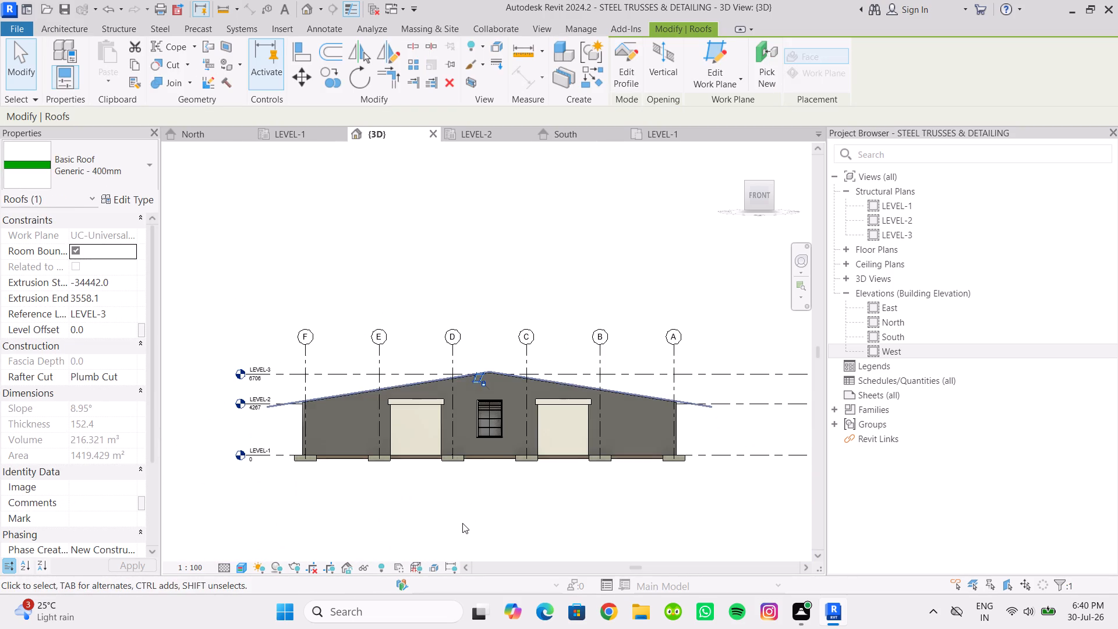
{"action": "left_click", "coordinate": [461, 526]}
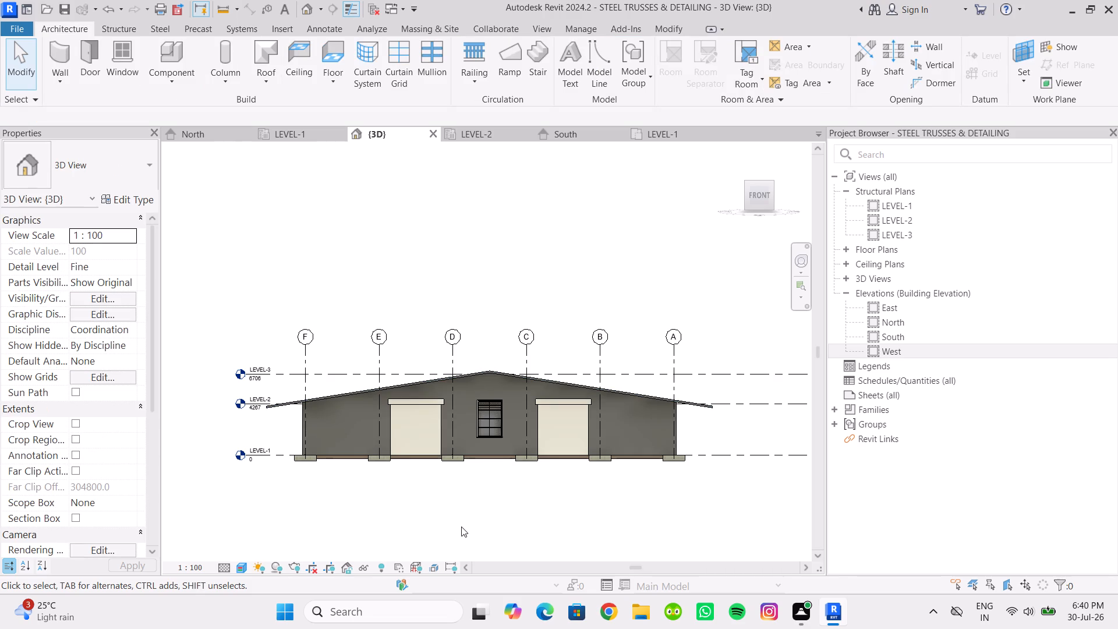
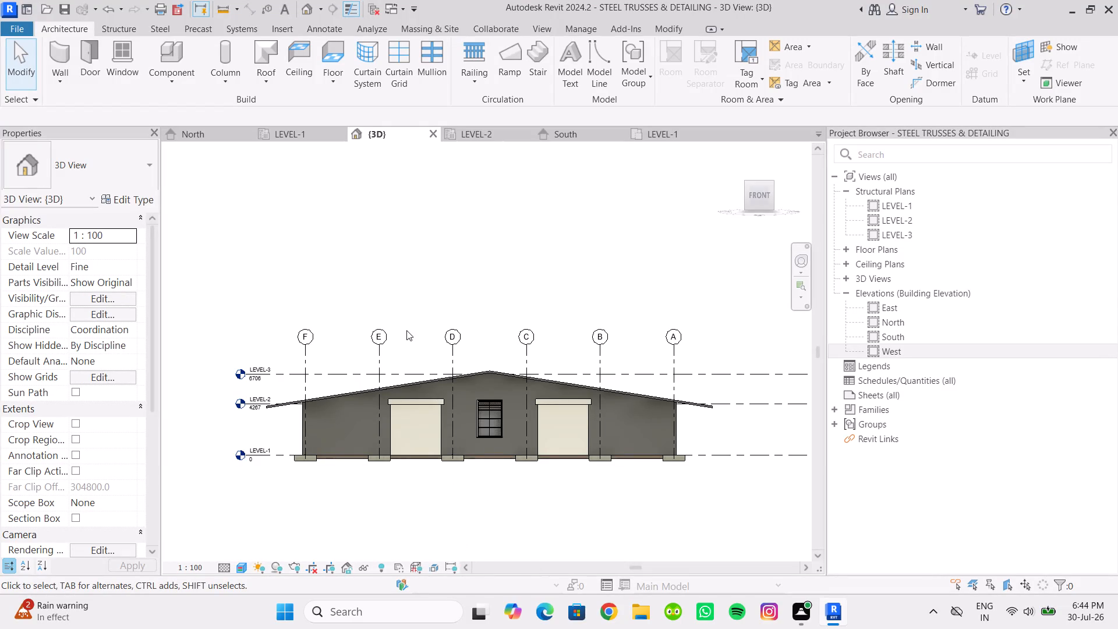
Examine the whole building in 3D from the front, above, underneath and the front corner at eye level.
{"action": "scroll", "coordinate": [515, 475], "scroll_direction": "down", "scroll_amount": 3}
{"action": "middle_click_drag", "start_coordinate": [516, 476], "coordinate": [456, 424]}
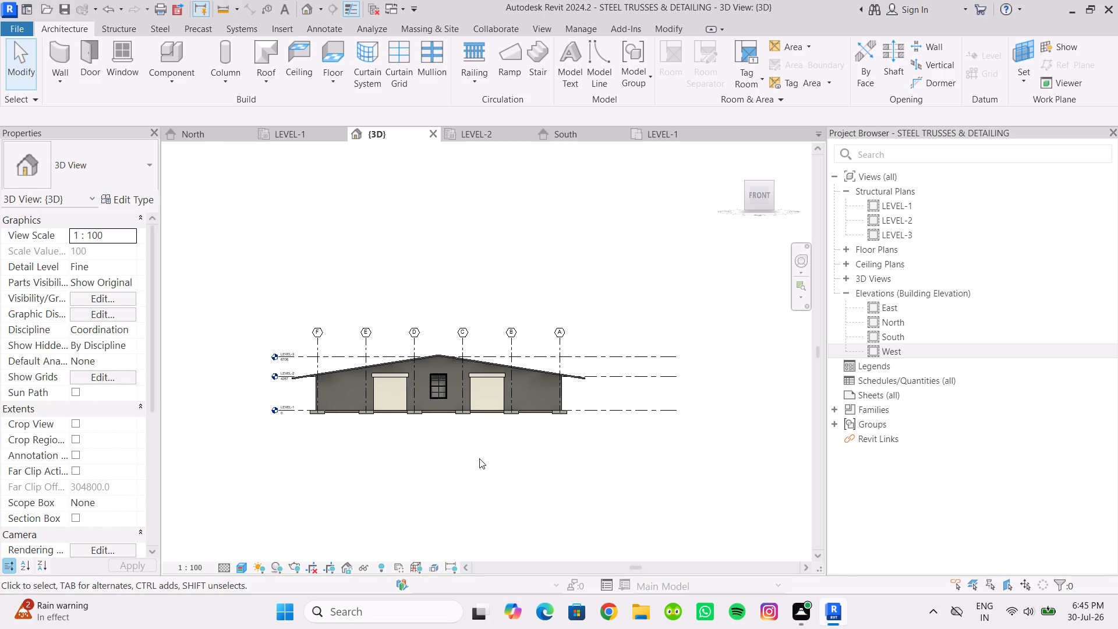
{"action": "scroll", "coordinate": [483, 429], "scroll_direction": "down", "scroll_amount": 2}
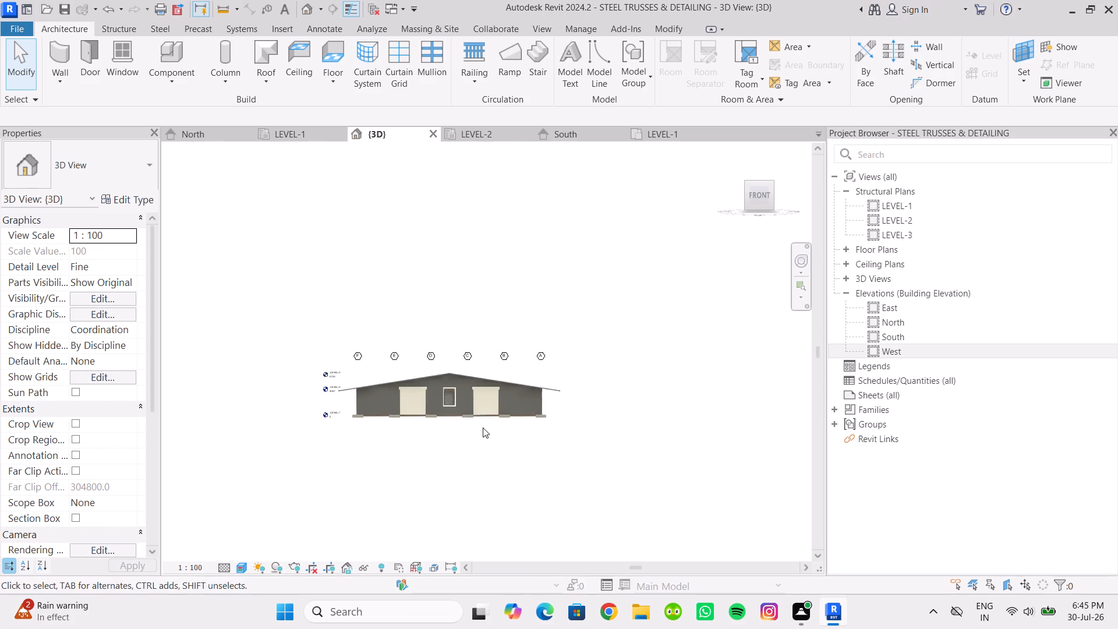
{"action": "middle_click_drag", "start_coordinate": [480, 426], "coordinate": [398, 476], "text": "shift"}
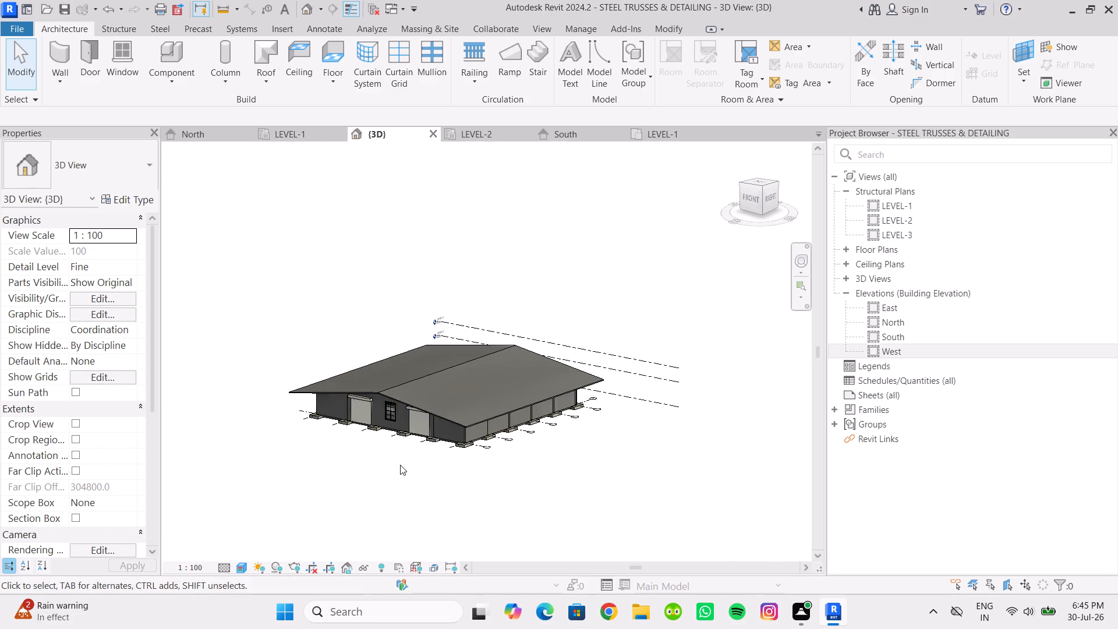
{"action": "scroll", "coordinate": [400, 465], "scroll_direction": "down", "scroll_amount": 2}
{"action": "middle_click_drag", "start_coordinate": [398, 464], "coordinate": [445, 531]}
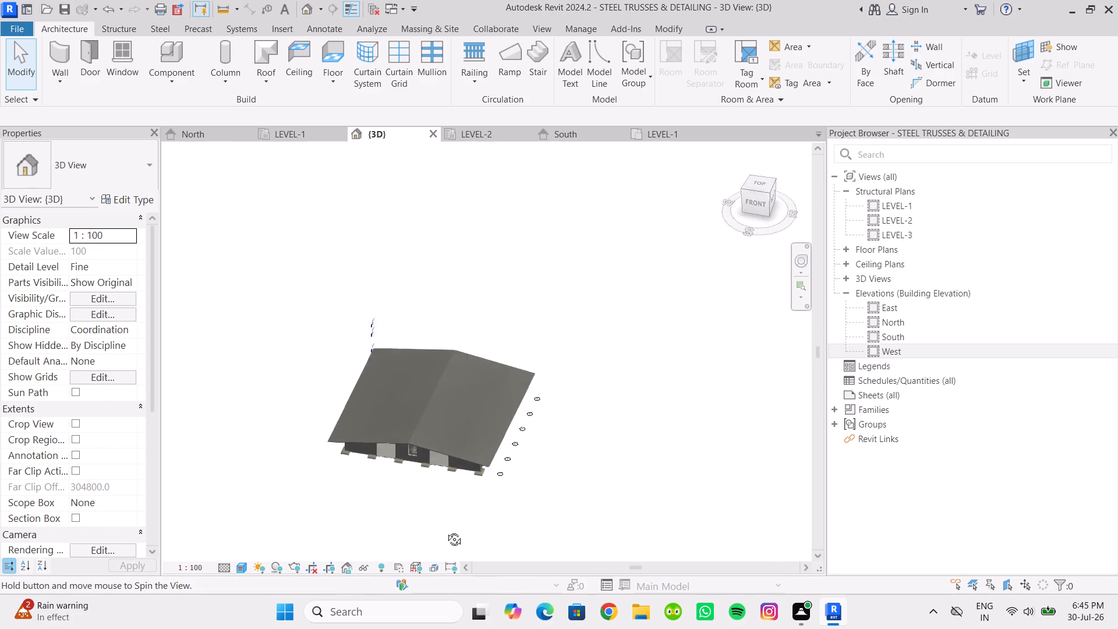
{"action": "middle_click_drag", "start_coordinate": [445, 531], "coordinate": [359, 378]}
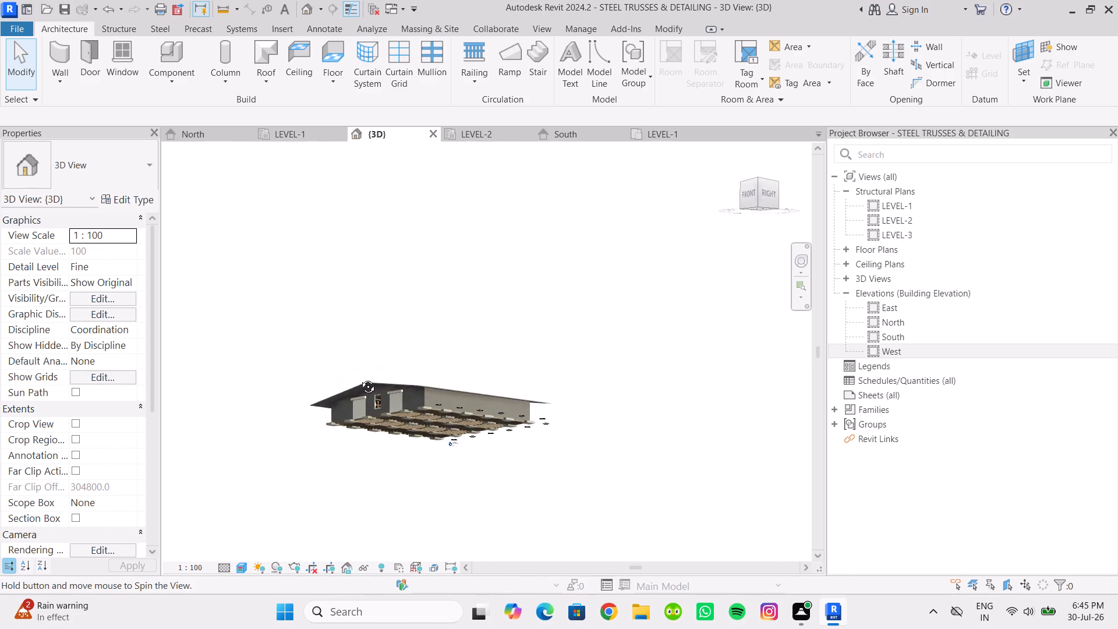
{"action": "middle_click_drag", "start_coordinate": [359, 378], "coordinate": [393, 409]}
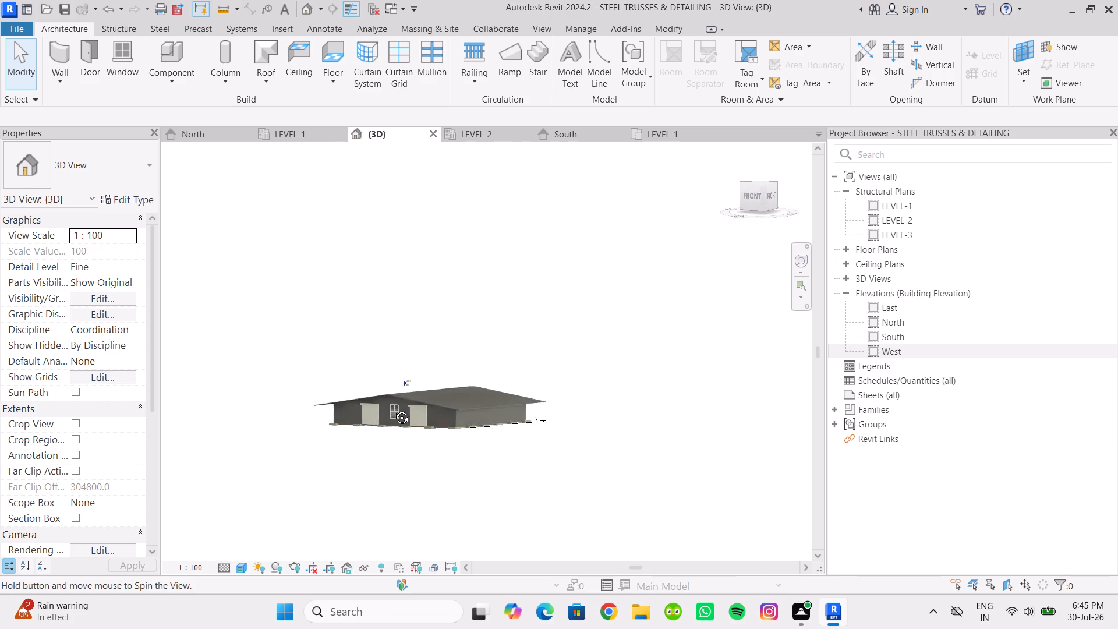
{"action": "middle_click_drag", "start_coordinate": [393, 409], "coordinate": [384, 404]}
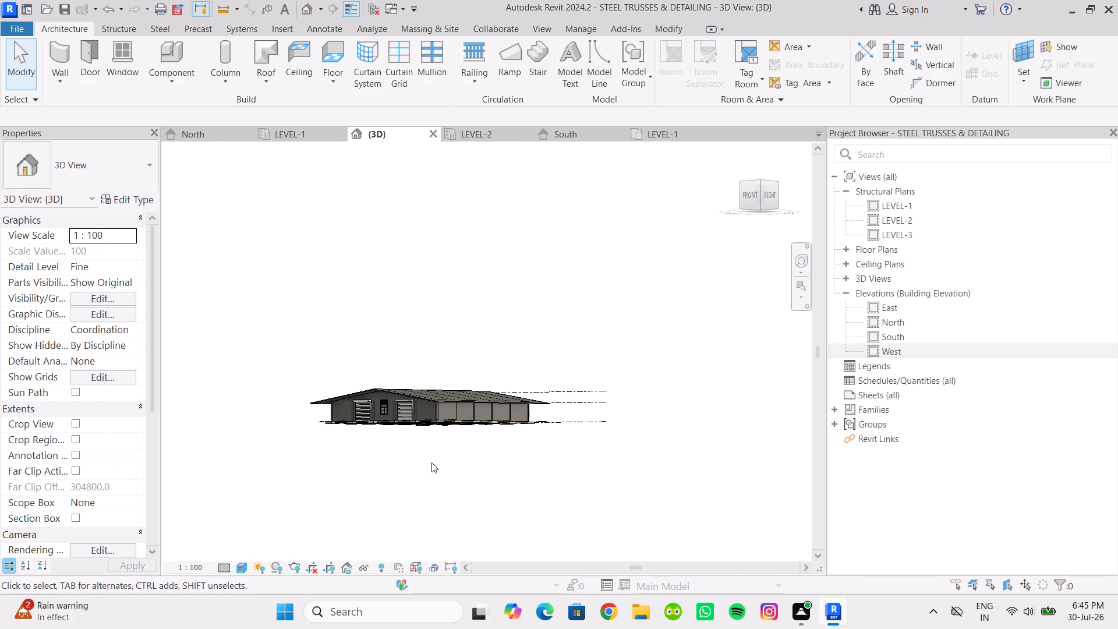
{"action": "scroll", "coordinate": [436, 444], "scroll_direction": "up", "scroll_amount": 4}
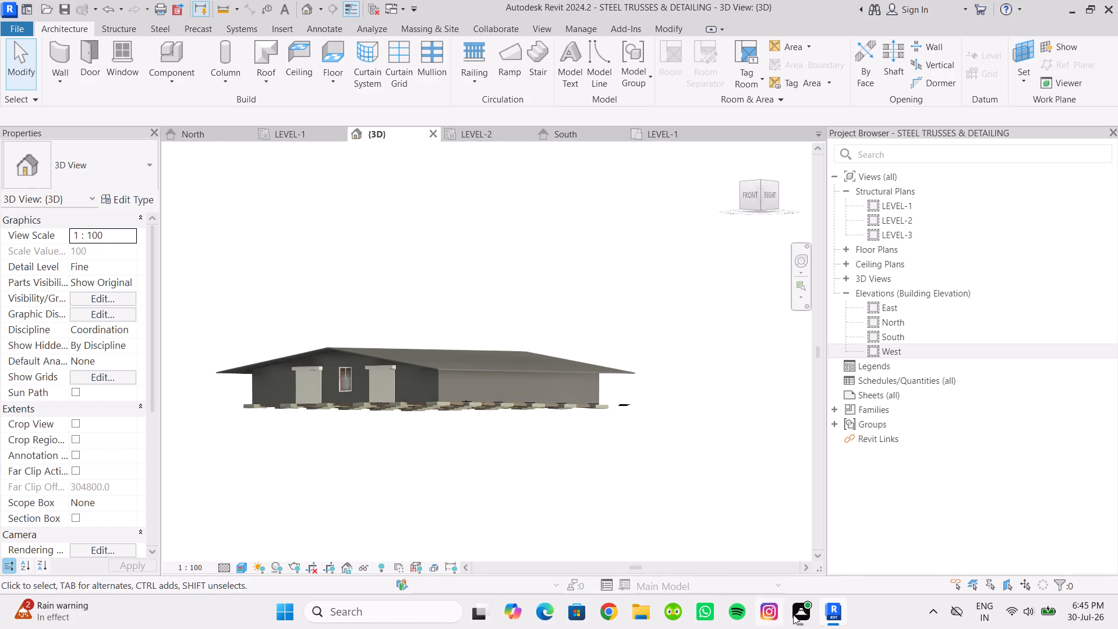
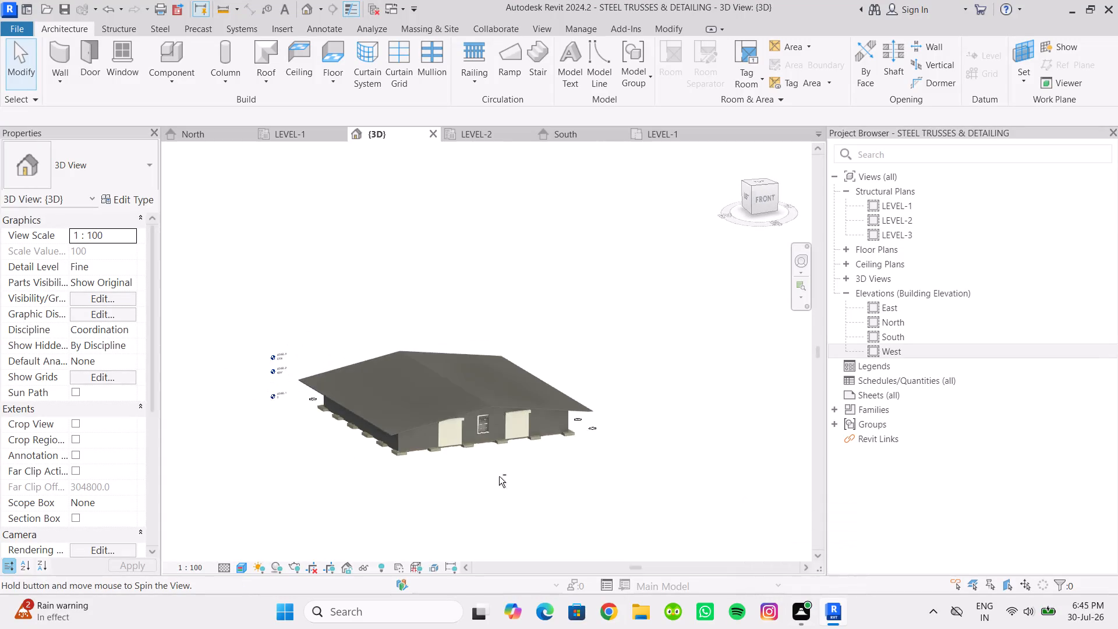
Examine the building's front wall, roof overhangs and footings in 3D from the front corner and from underneath.
{"action": "middle_click_drag", "start_coordinate": [467, 477], "coordinate": [583, 517]}
{"action": "scroll", "coordinate": [491, 507], "scroll_direction": "up", "scroll_amount": 5}
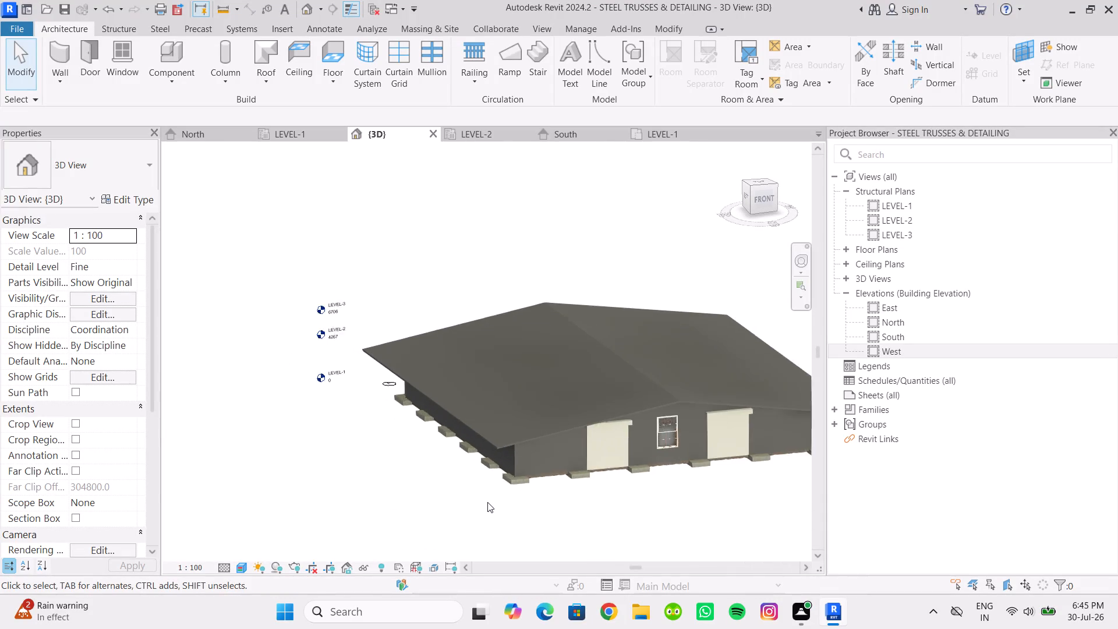
{"action": "middle_click_drag", "start_coordinate": [368, 460], "coordinate": [238, 426]}
{"action": "scroll", "coordinate": [293, 436], "scroll_direction": "down", "scroll_amount": 3}
{"action": "middle_click_drag", "start_coordinate": [346, 461], "coordinate": [341, 377], "text": "shift"}
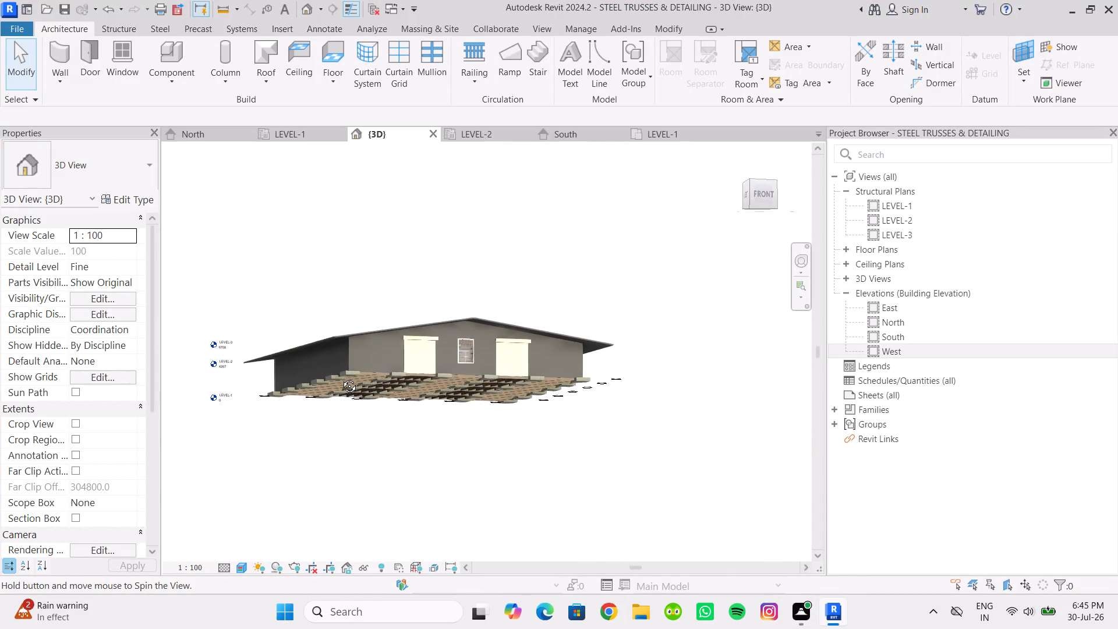
{"action": "middle_click_drag", "start_coordinate": [341, 377], "coordinate": [331, 328], "text": "shift"}
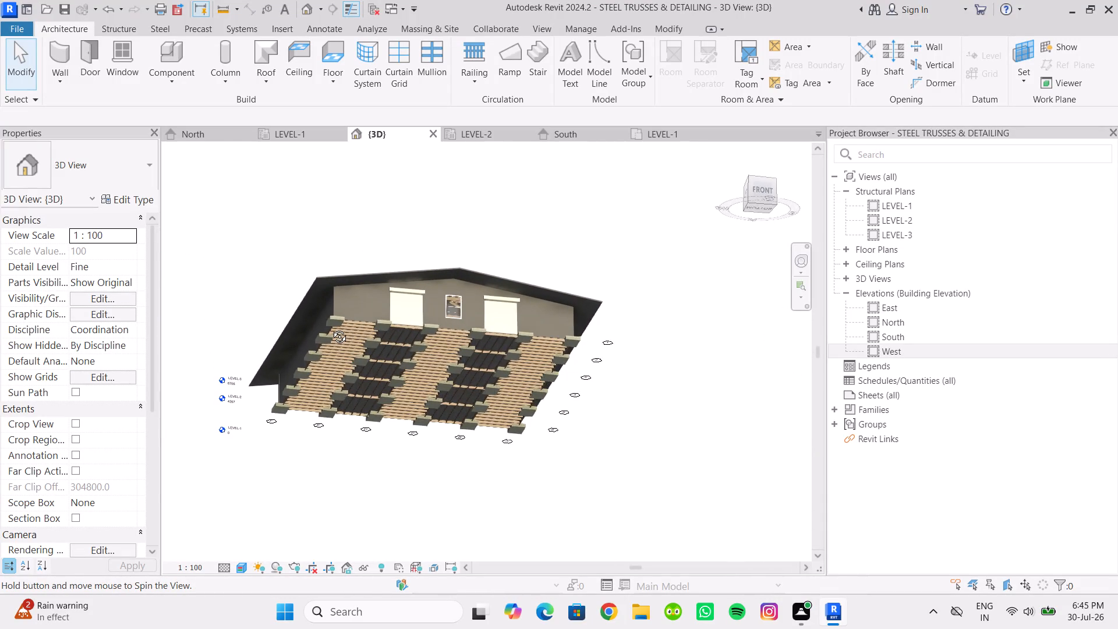
{"action": "middle_click_drag", "start_coordinate": [331, 328], "coordinate": [293, 221], "text": "shift"}
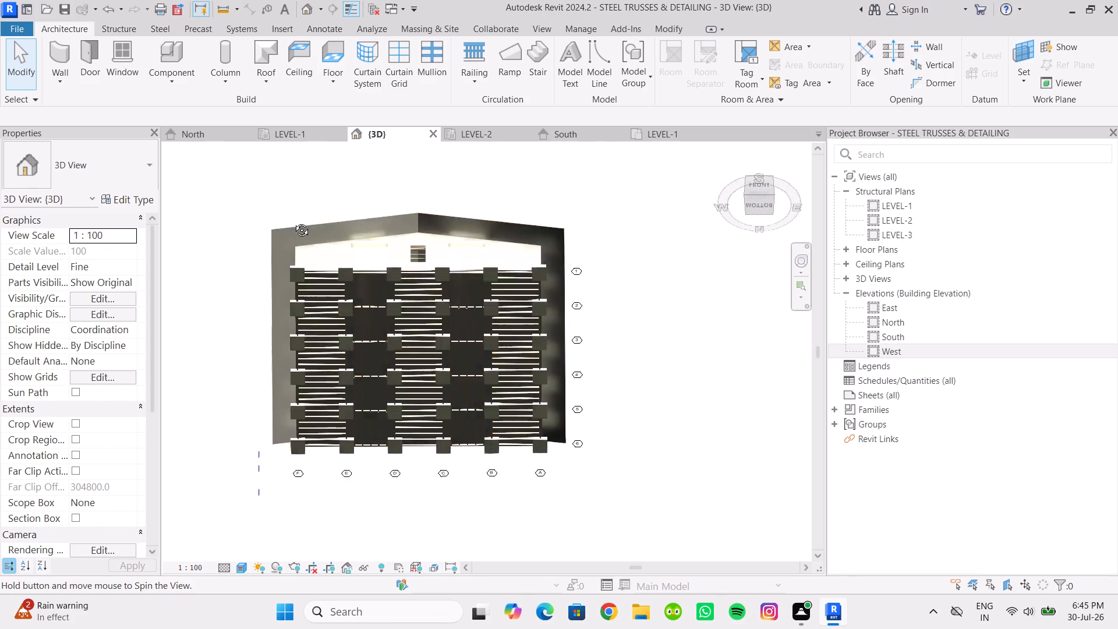
{"action": "middle_click_drag", "start_coordinate": [293, 221], "coordinate": [293, 214], "text": "shift"}
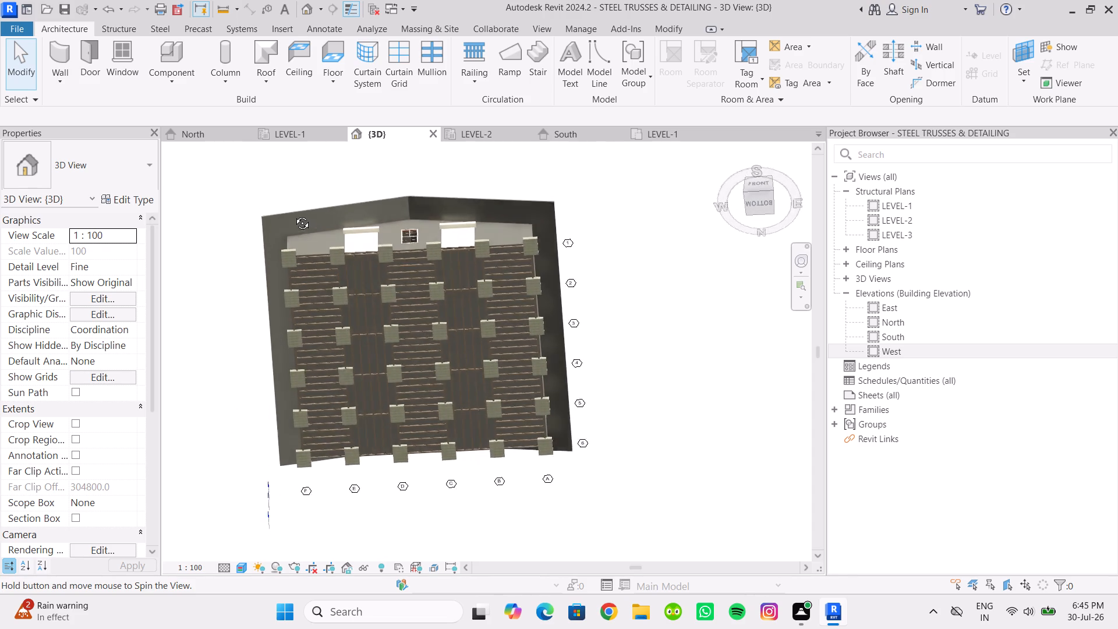
{"action": "middle_click_drag", "start_coordinate": [293, 214], "coordinate": [325, 379], "text": "shift"}
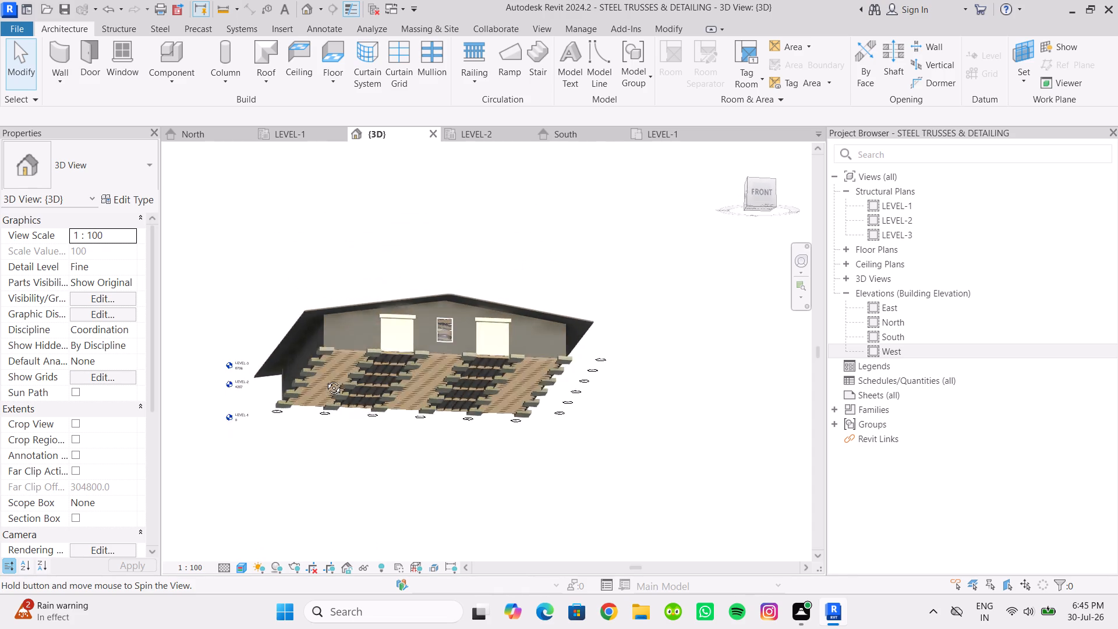
{"action": "middle_click_drag", "start_coordinate": [325, 379], "coordinate": [361, 490], "text": "shift"}
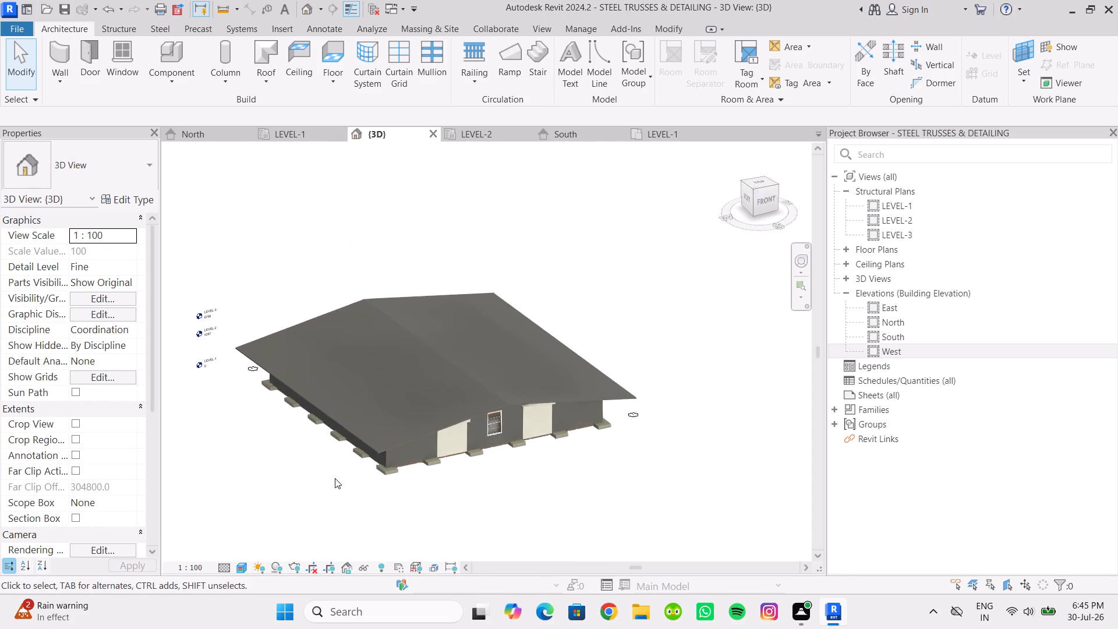
Examine the building's exterior in 3D from the front corner, the raised front and directly above the gable roof.
{"action": "scroll", "coordinate": [313, 477], "scroll_direction": "down", "scroll_amount": 1}
{"action": "middle_click_drag", "start_coordinate": [313, 477], "coordinate": [396, 455]}
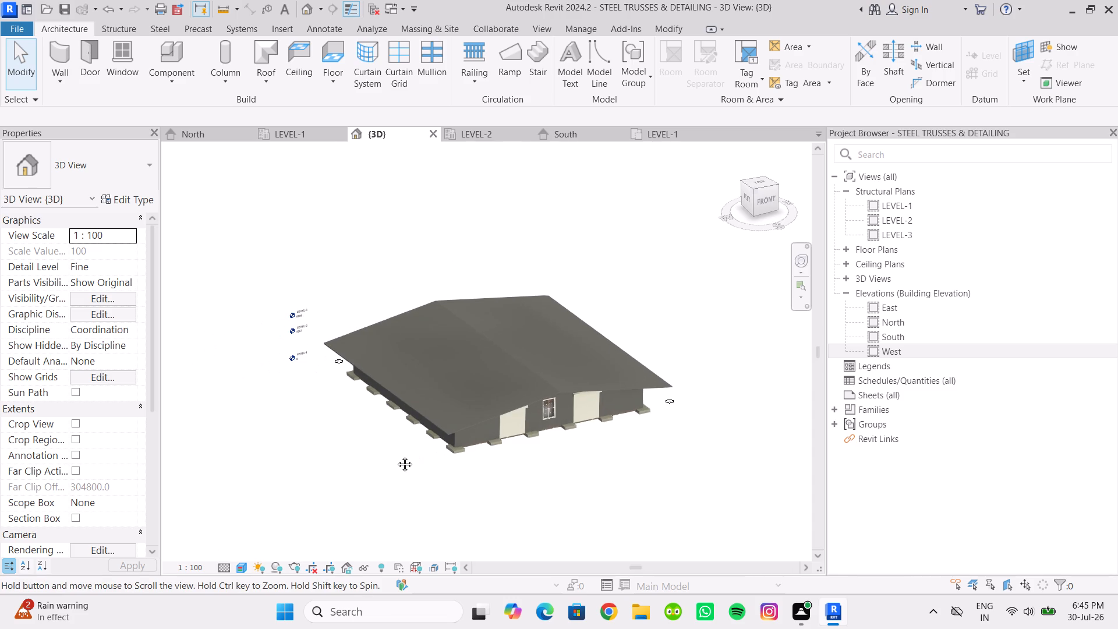
{"action": "middle_click_drag", "start_coordinate": [396, 455], "coordinate": [399, 455]}
{"action": "left_click", "coordinate": [352, 459]}
{"action": "scroll", "coordinate": [352, 459], "scroll_direction": "down", "scroll_amount": 2}
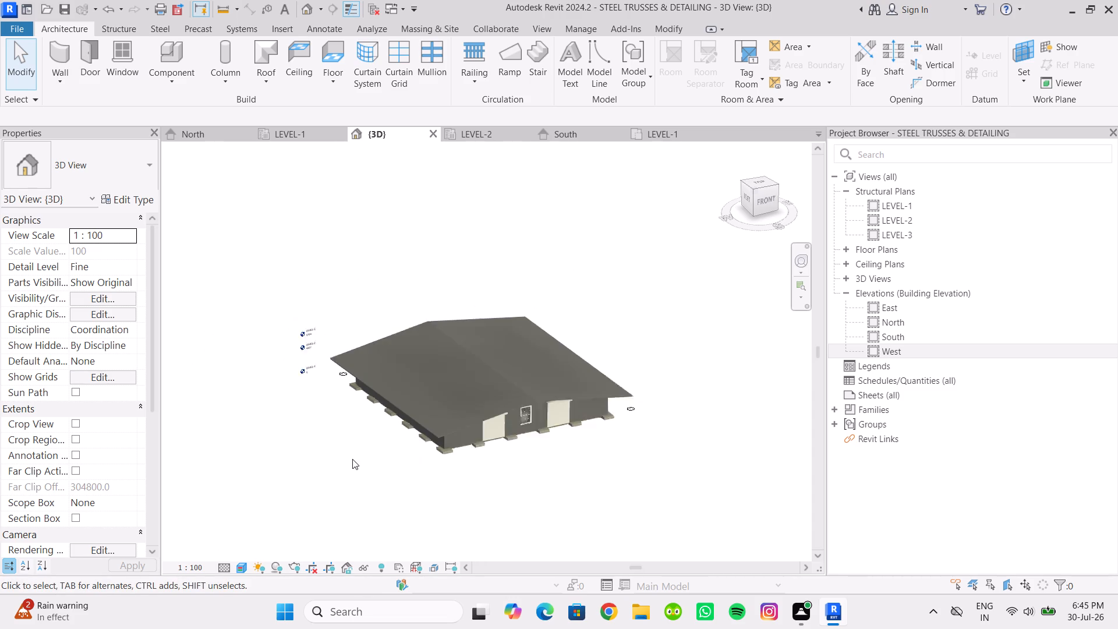
{"action": "scroll", "coordinate": [358, 462], "scroll_direction": "down", "scroll_amount": 1}
{"action": "scroll", "coordinate": [475, 457], "scroll_direction": "up", "scroll_amount": 4}
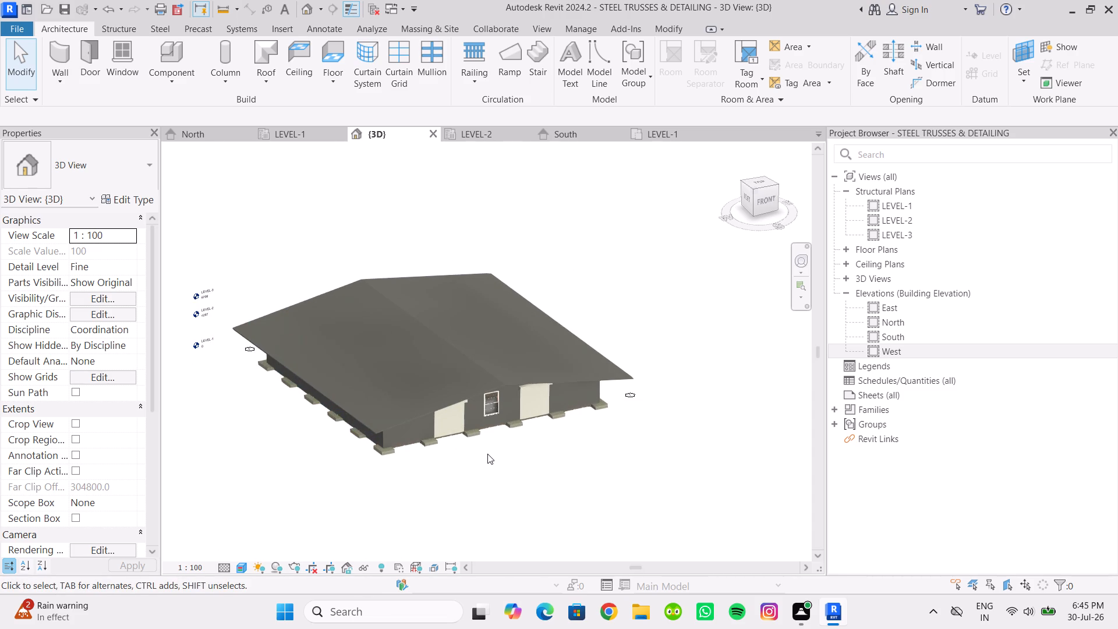
{"action": "scroll", "coordinate": [487, 454], "scroll_direction": "up", "scroll_amount": 3}
{"action": "middle_click_drag", "start_coordinate": [473, 451], "coordinate": [415, 496], "text": "shift"}
{"action": "scroll", "coordinate": [422, 468], "scroll_direction": "down", "scroll_amount": 6}
{"action": "middle_click_drag", "start_coordinate": [459, 467], "coordinate": [511, 437]}
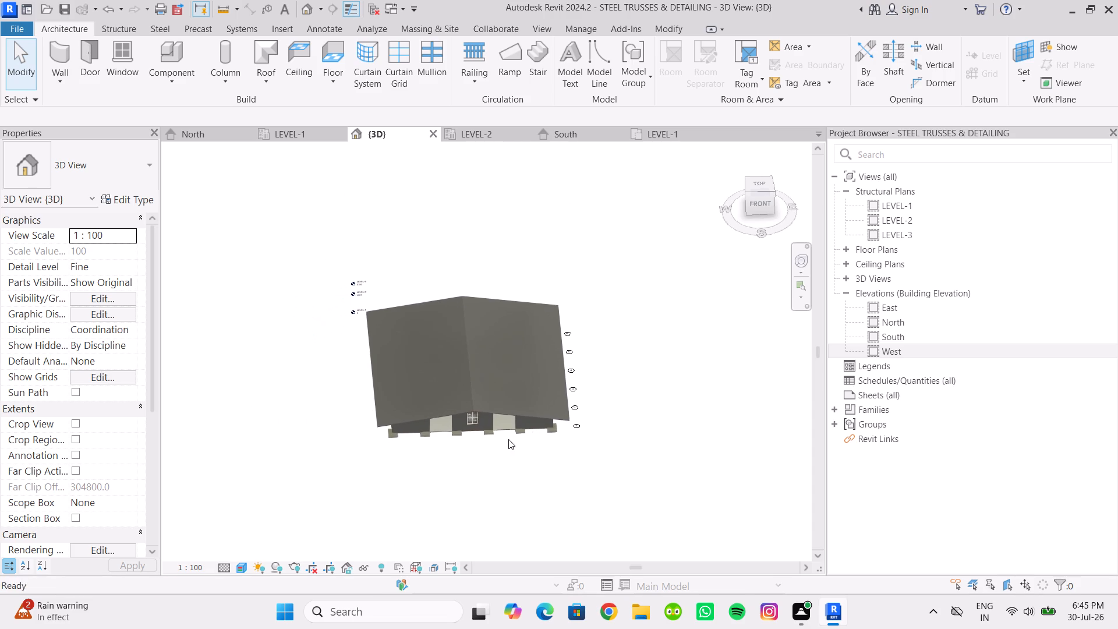
{"action": "scroll", "coordinate": [500, 454], "scroll_direction": "down", "scroll_amount": 1}
{"action": "middle_click_drag", "start_coordinate": [494, 456], "coordinate": [473, 572], "text": "shift"}
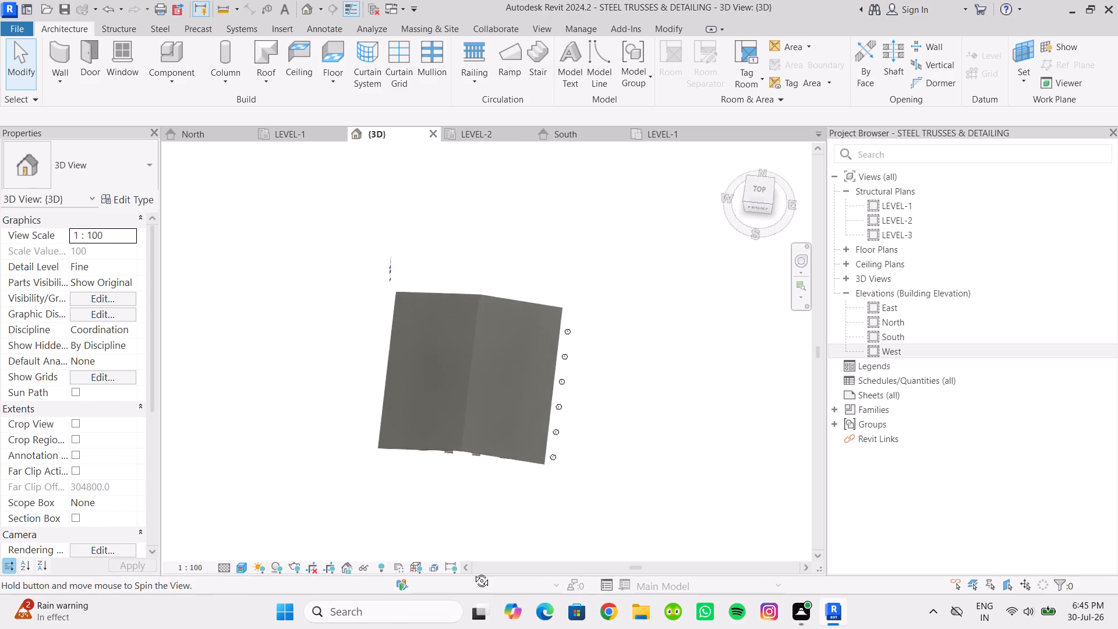
{"action": "middle_click_drag", "start_coordinate": [473, 572], "coordinate": [480, 628], "text": "shift"}
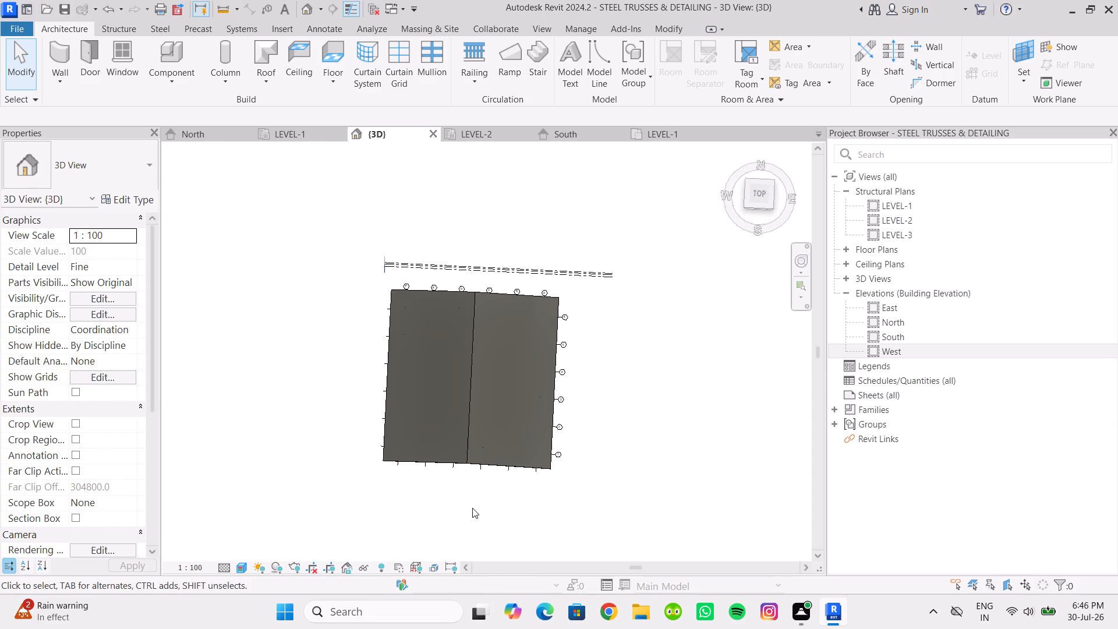
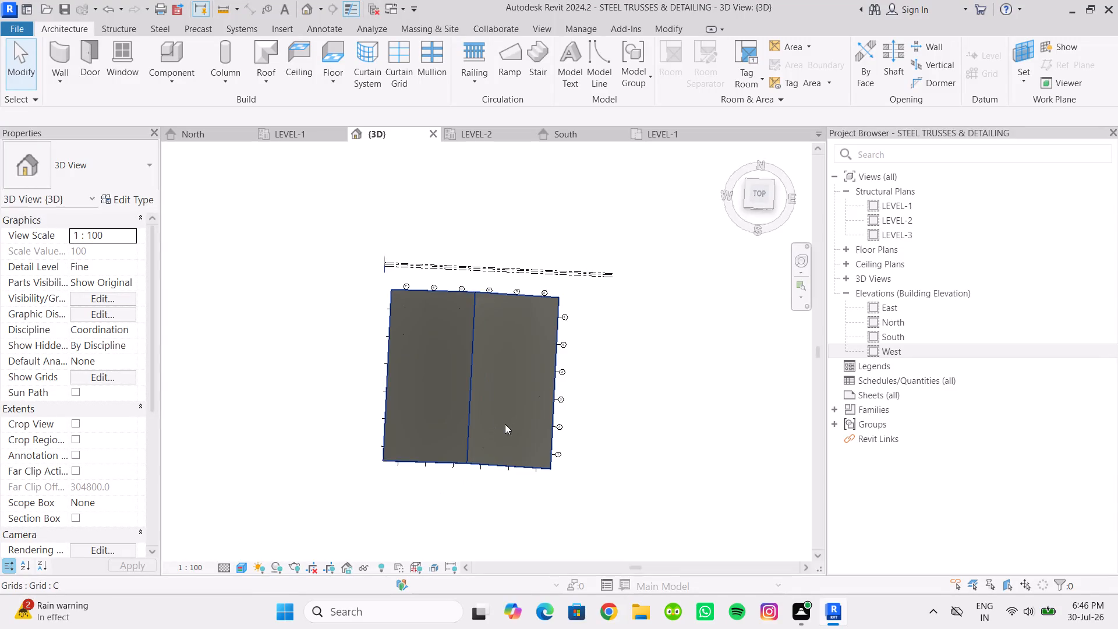
Examine the steel building in 3D from above the gable roof and from the low front-right corner.
{"action": "scroll", "coordinate": [494, 418], "scroll_direction": "down", "scroll_amount": 2}
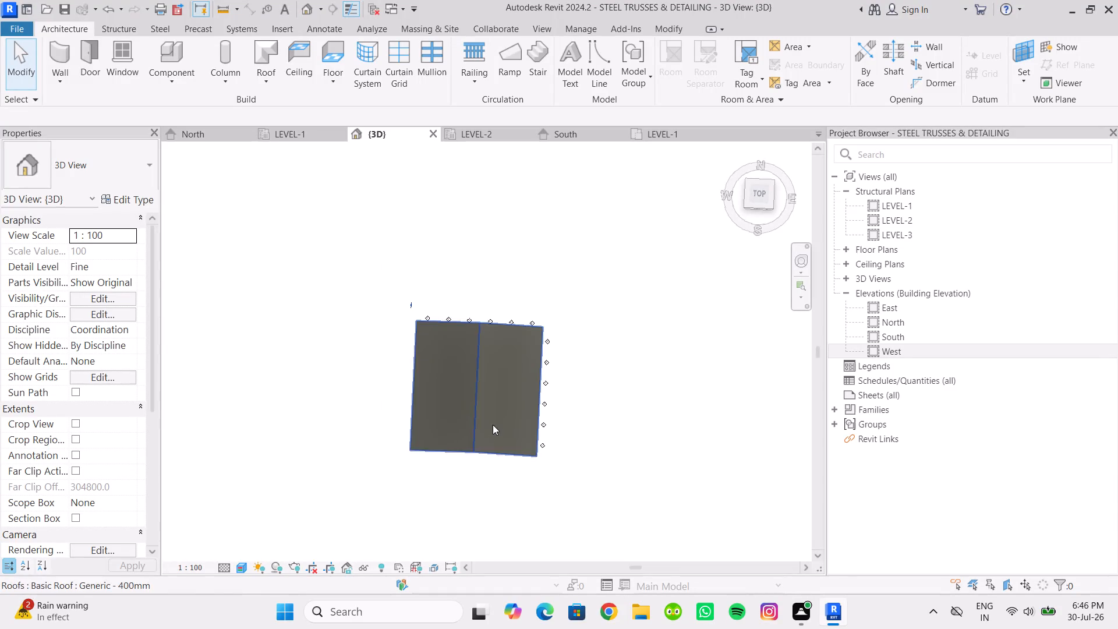
{"action": "scroll", "coordinate": [439, 471], "scroll_direction": "up", "scroll_amount": 3}
{"action": "middle_click_drag", "start_coordinate": [476, 471], "coordinate": [460, 404], "text": "shift"}
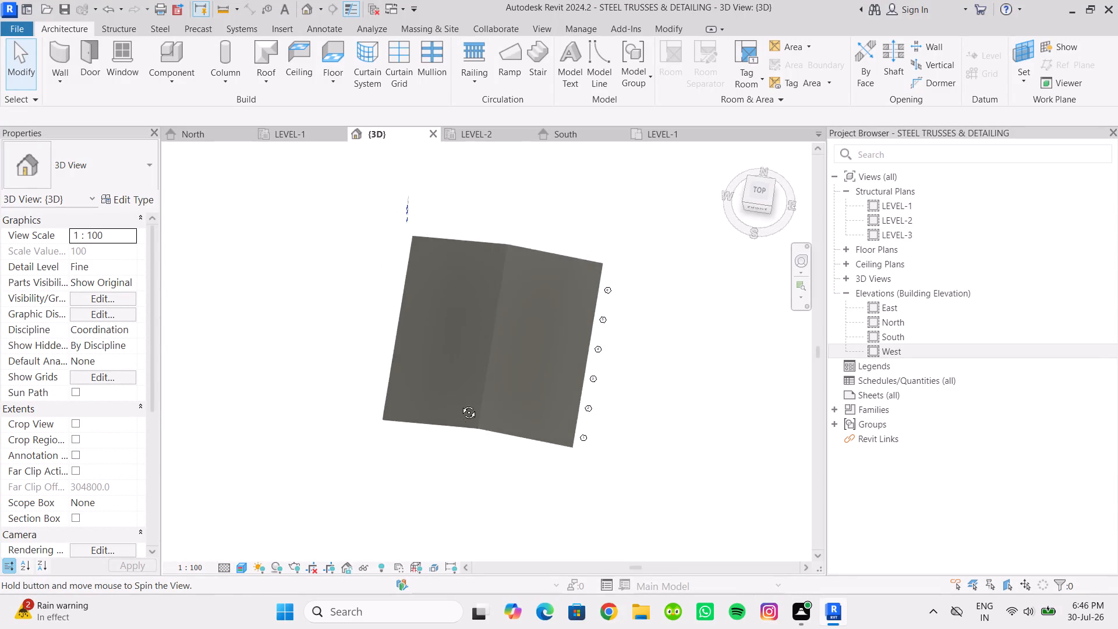
{"action": "middle_click_drag", "start_coordinate": [460, 404], "coordinate": [374, 193], "text": "shift"}
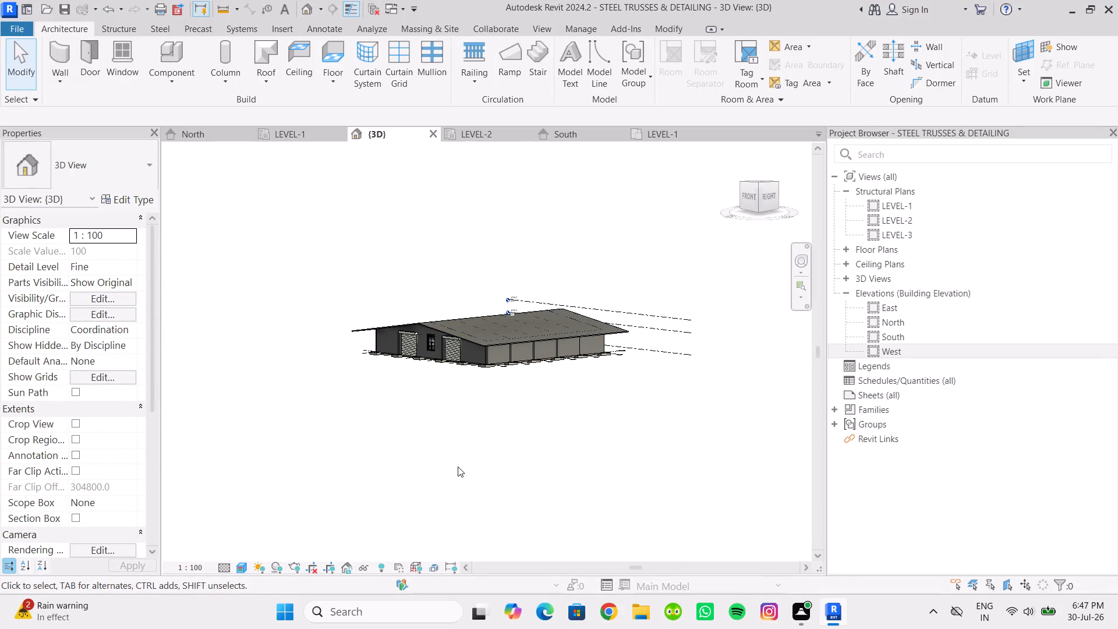
{"action": "scroll", "coordinate": [458, 467], "scroll_direction": "up", "scroll_amount": 1}
{"action": "scroll", "coordinate": [443, 337], "scroll_direction": "up", "scroll_amount": 1}
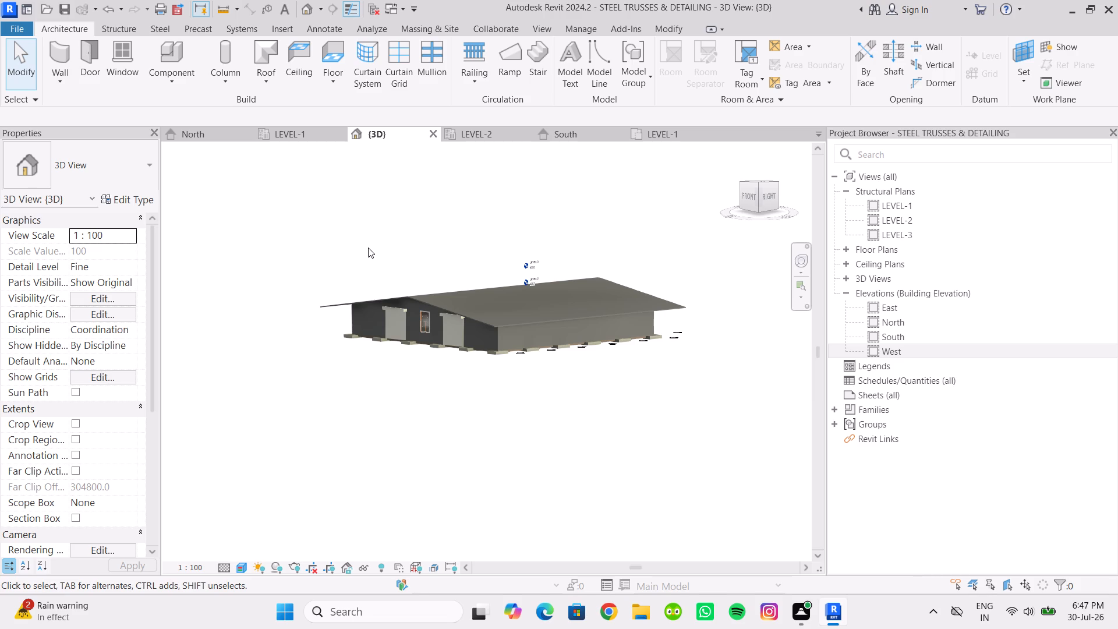
Open the recent project PROJECT-1 alongside the steel trusses model.
{"action": "left_click", "coordinate": [28, 2]}
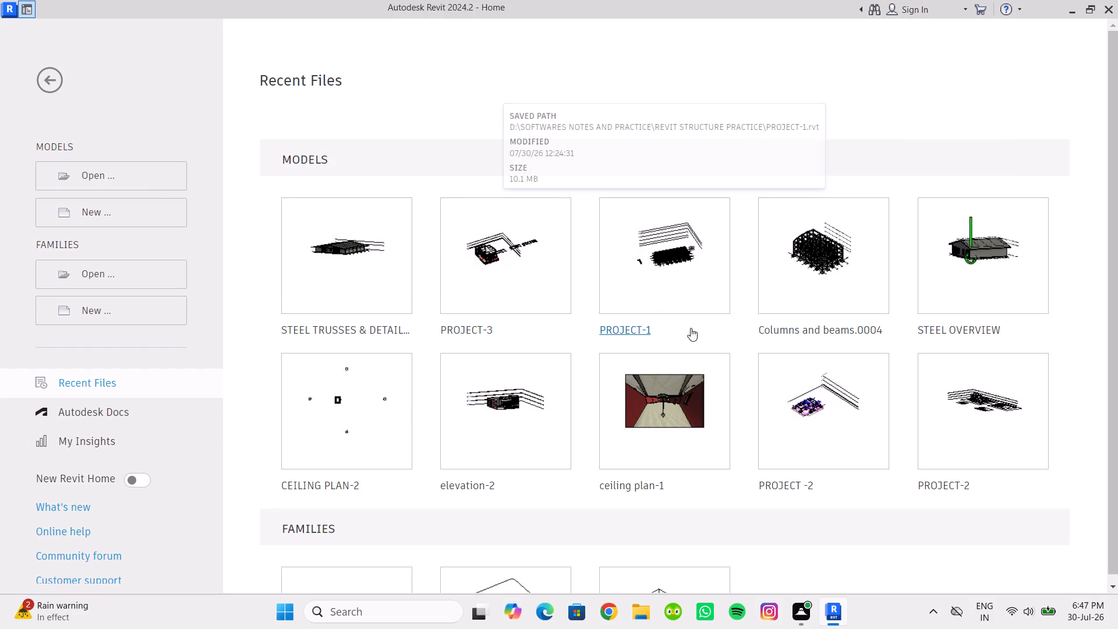
{"action": "left_click", "coordinate": [629, 328]}
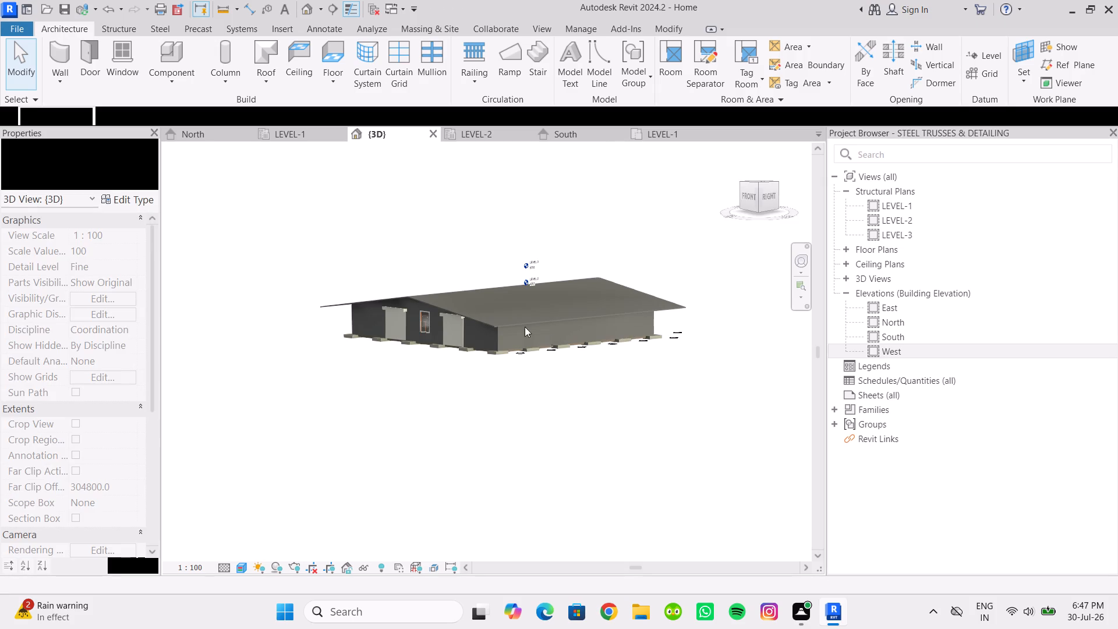
{"action": "scroll", "coordinate": [481, 327], "scroll_direction": "down", "scroll_amount": 1}
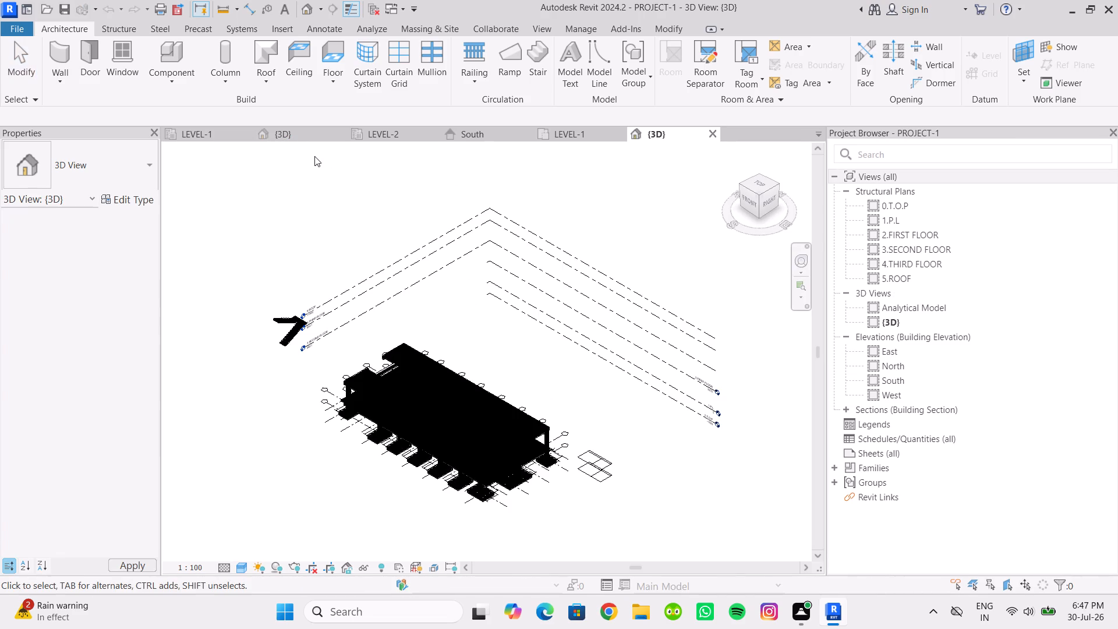
Return to the 3D view of STEEL TRUSSES & DETAILING and save that project.
{"action": "left_click", "coordinate": [289, 136]}
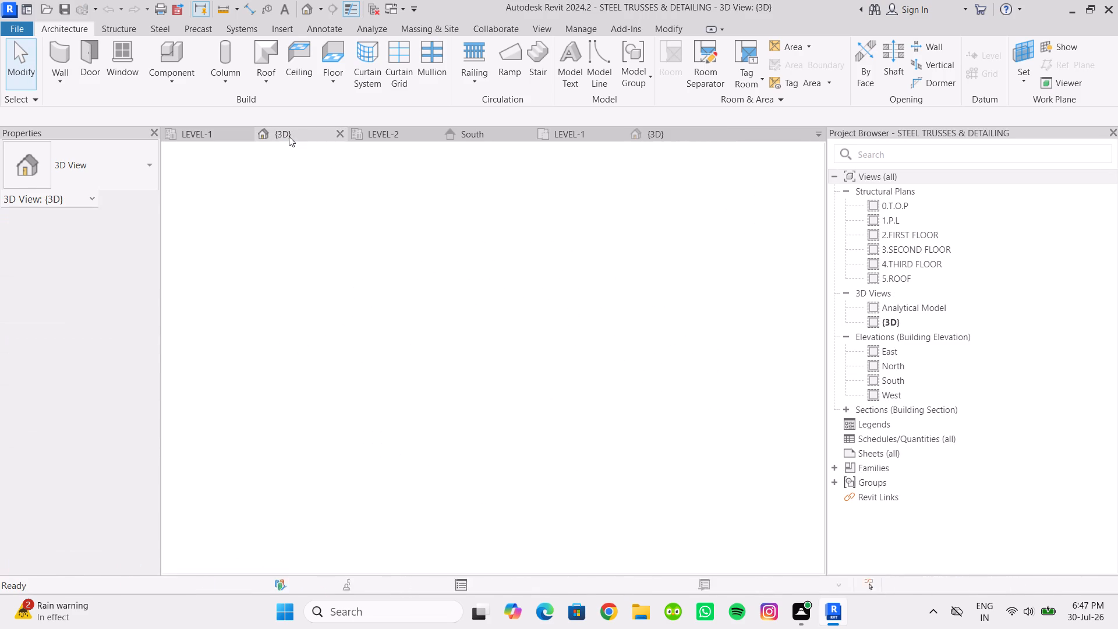
{"action": "left_click", "coordinate": [62, 10]}
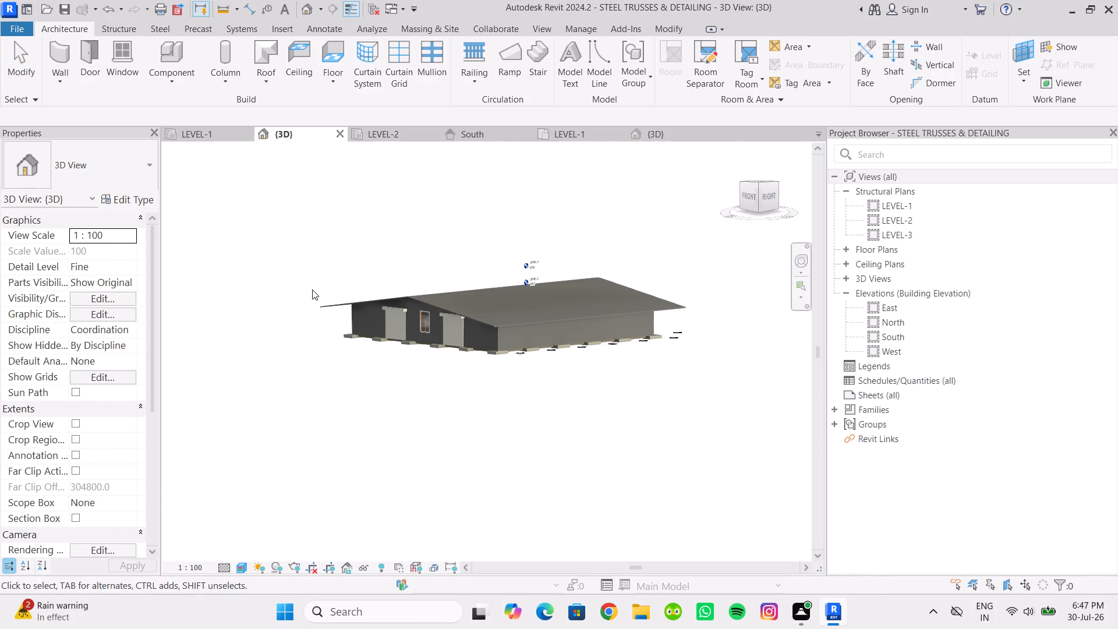
In PROJECT-1's 3D view, temporarily hide the imported drawing 00-ASN-IFC-STR-FL_R00.dwg beneath the structure.
{"action": "left_click", "coordinate": [654, 135]}
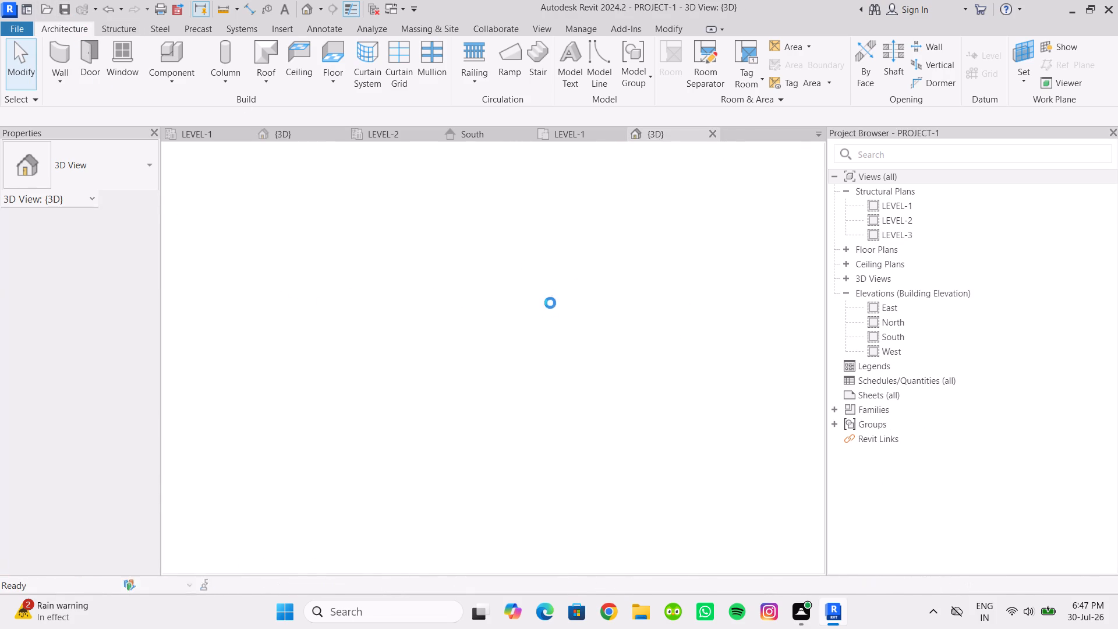
{"action": "scroll", "coordinate": [388, 416], "scroll_direction": "up", "scroll_amount": 5}
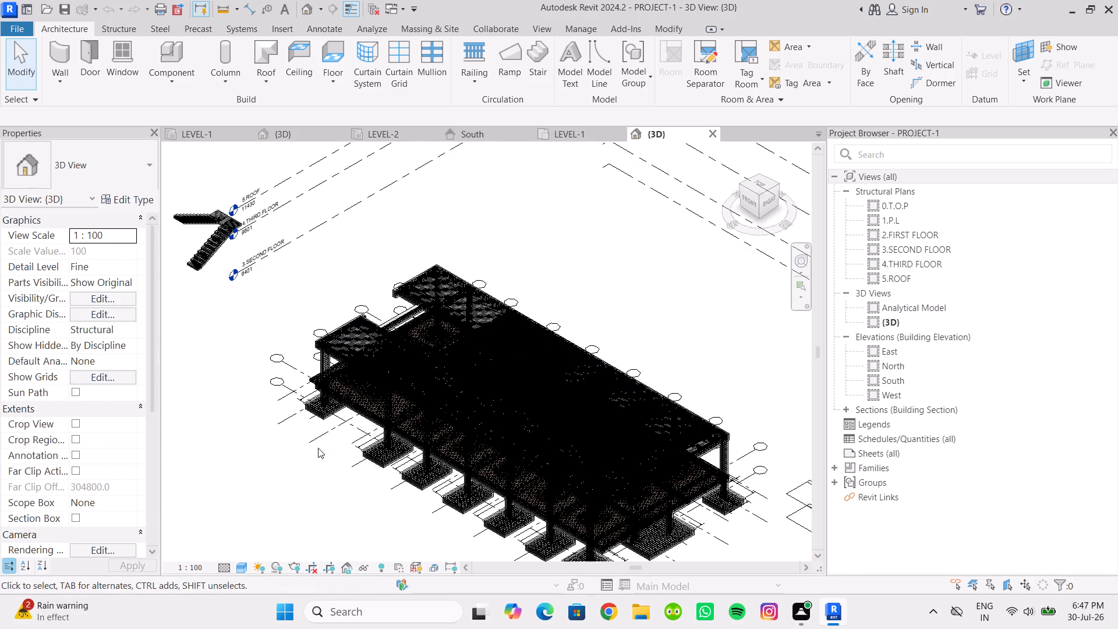
{"action": "left_click", "coordinate": [308, 435]}
{"action": "left_click", "coordinate": [310, 439]}
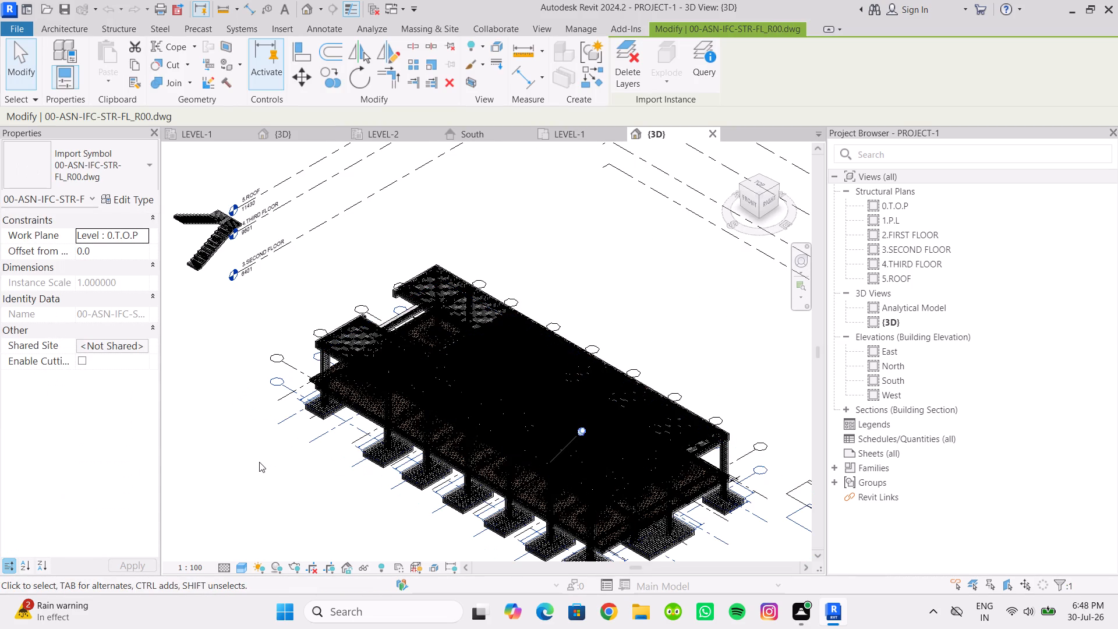
{"action": "type", "text": "HH"}
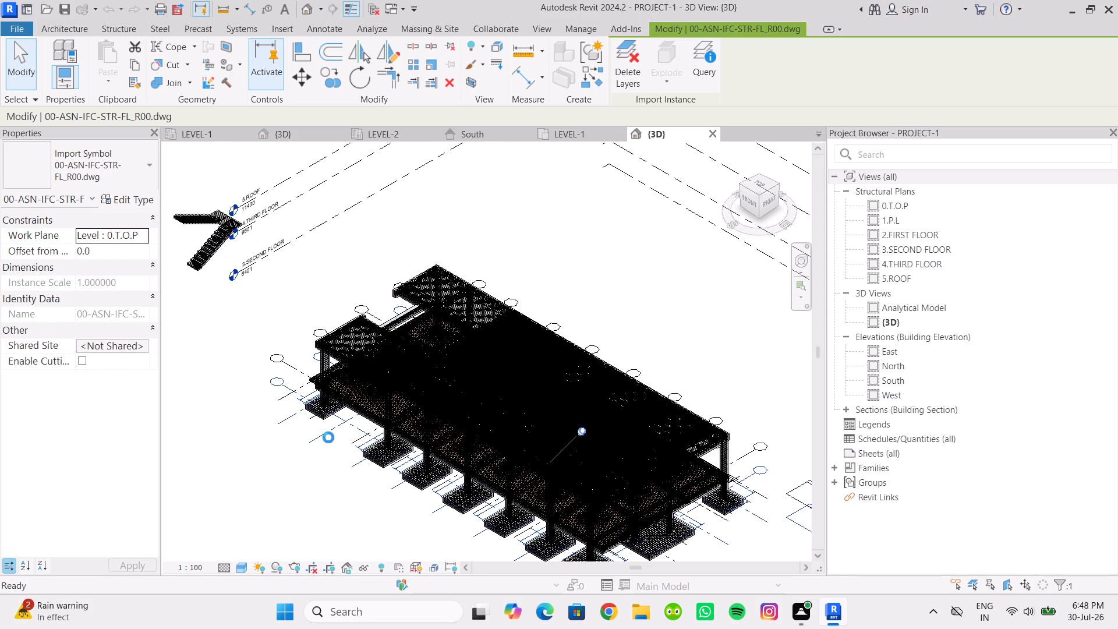
Temporarily hide all six level lines, from 0.T.O.P to 5.ROOF, in the 3D view.
{"action": "scroll", "coordinate": [301, 445], "scroll_direction": "down", "scroll_amount": 4}
{"action": "middle_click_drag", "start_coordinate": [299, 448], "coordinate": [294, 447]}
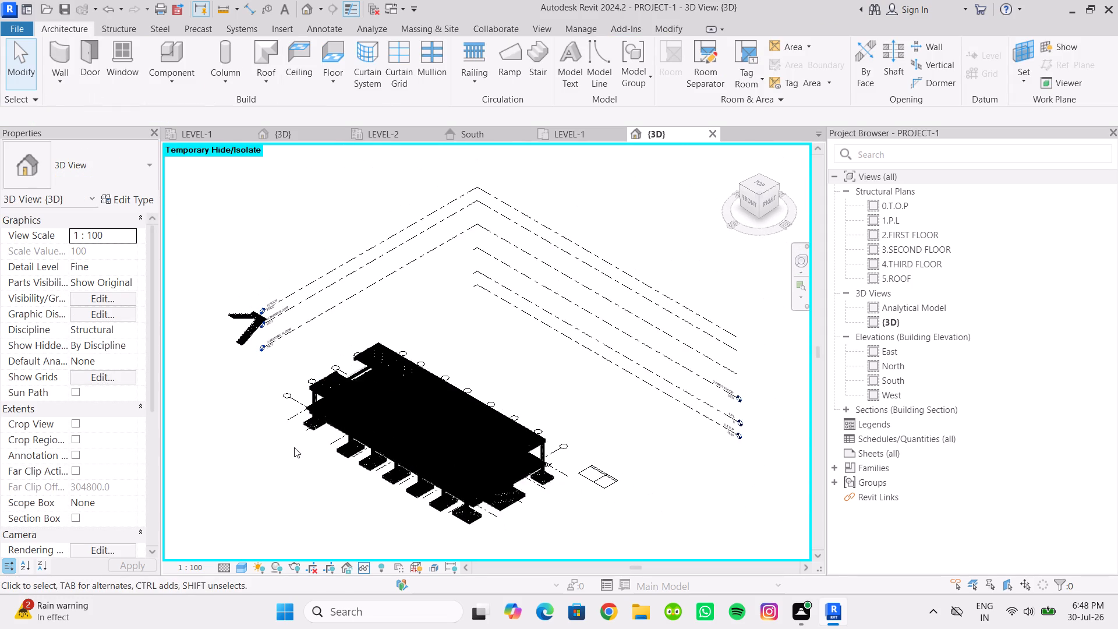
{"action": "middle_click_drag", "start_coordinate": [294, 447], "coordinate": [284, 320]}
{"action": "scroll", "coordinate": [288, 371], "scroll_direction": "down", "scroll_amount": 2}
{"action": "scroll", "coordinate": [290, 375], "scroll_direction": "up", "scroll_amount": 4}
{"action": "middle_click_drag", "start_coordinate": [284, 372], "coordinate": [438, 387], "text": "shift"}
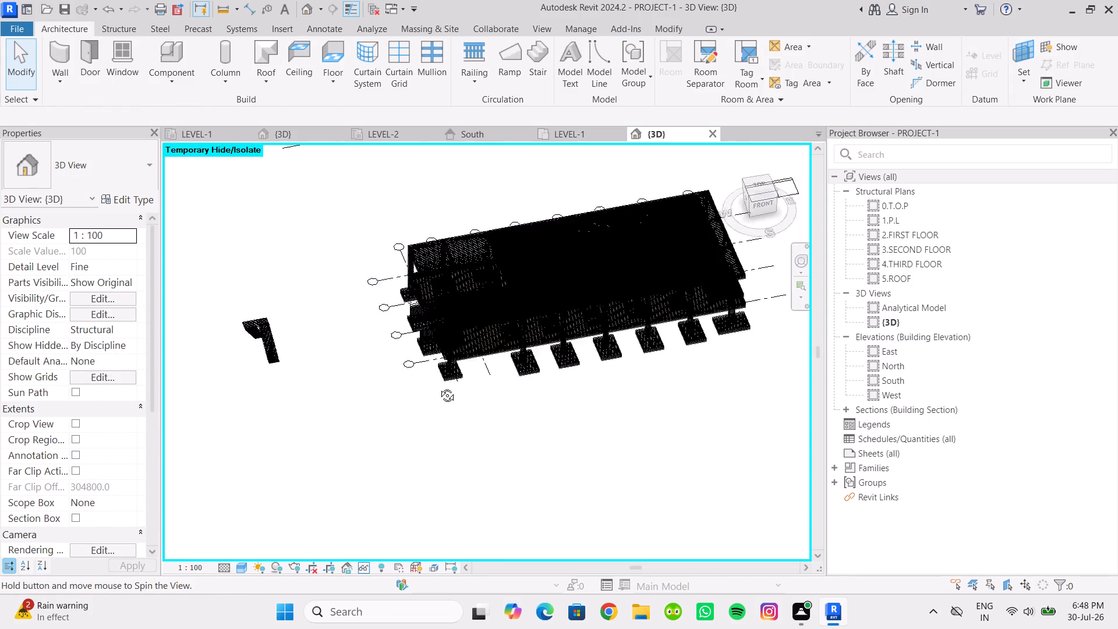
{"action": "middle_click_drag", "start_coordinate": [438, 387], "coordinate": [477, 342], "text": "shift"}
{"action": "middle_click_drag", "start_coordinate": [472, 336], "coordinate": [433, 407]}
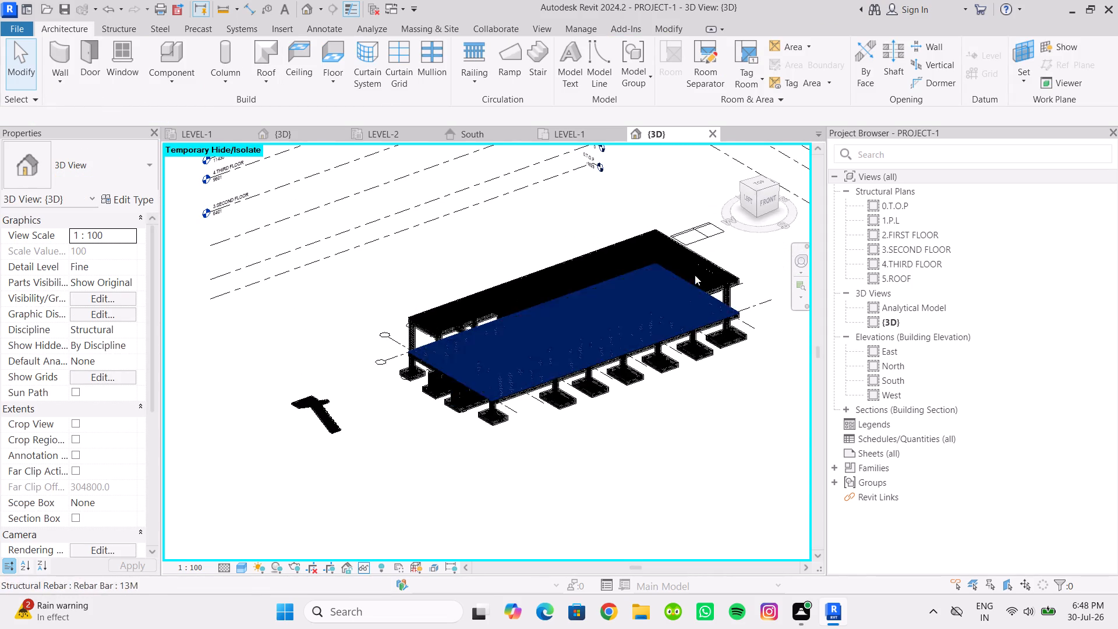
{"action": "left_click", "coordinate": [754, 199]}
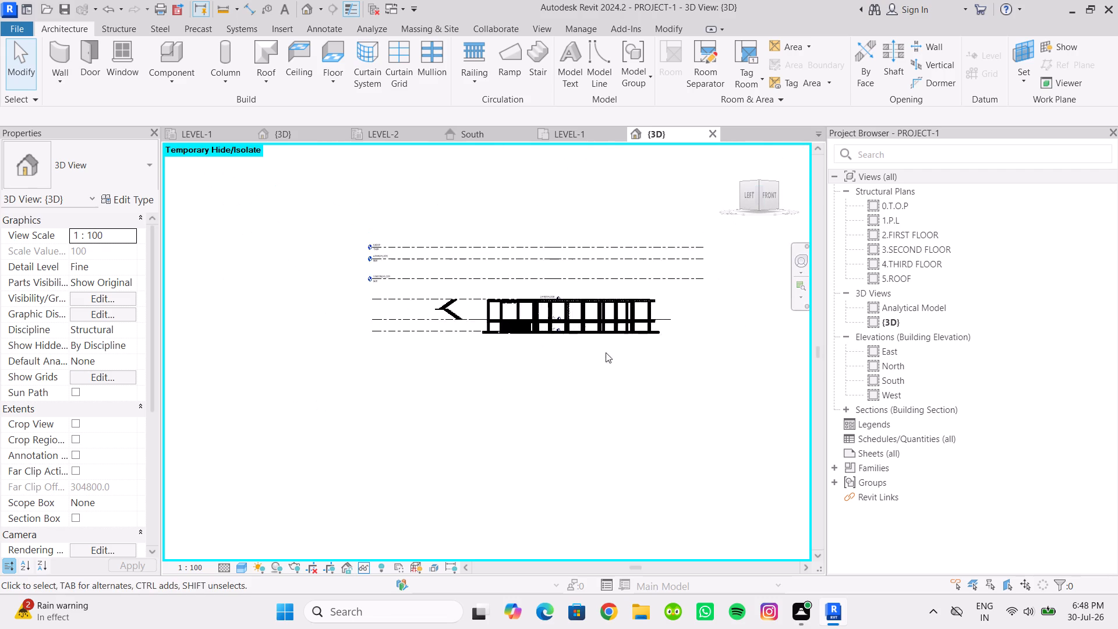
{"action": "scroll", "coordinate": [451, 397], "scroll_direction": "up", "scroll_amount": 6}
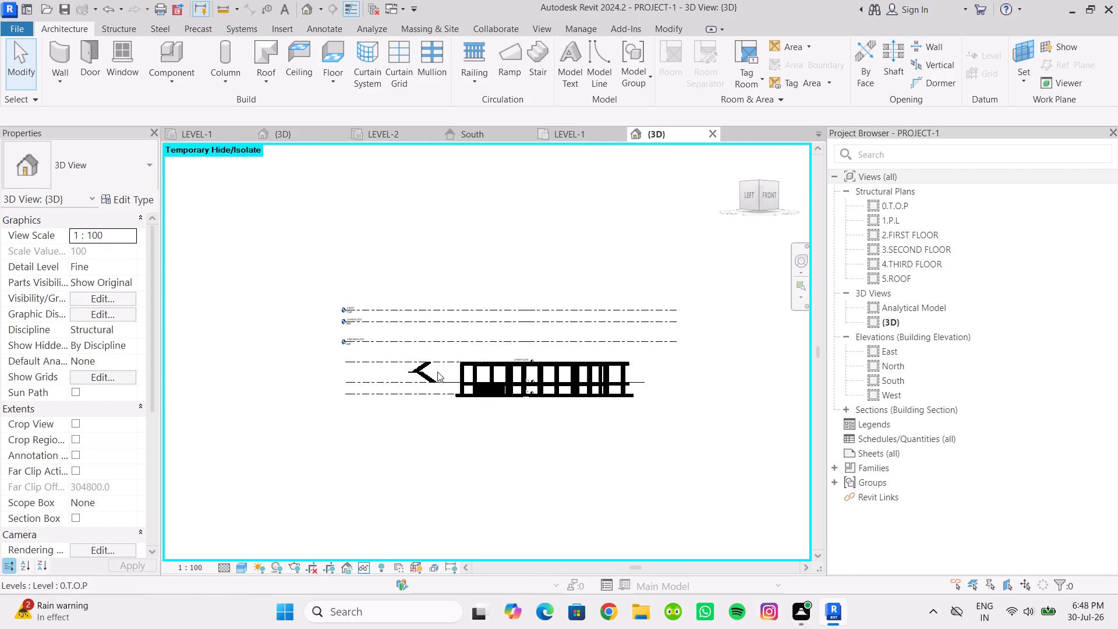
{"action": "left_click_drag", "start_coordinate": [302, 451], "coordinate": [221, 187]}
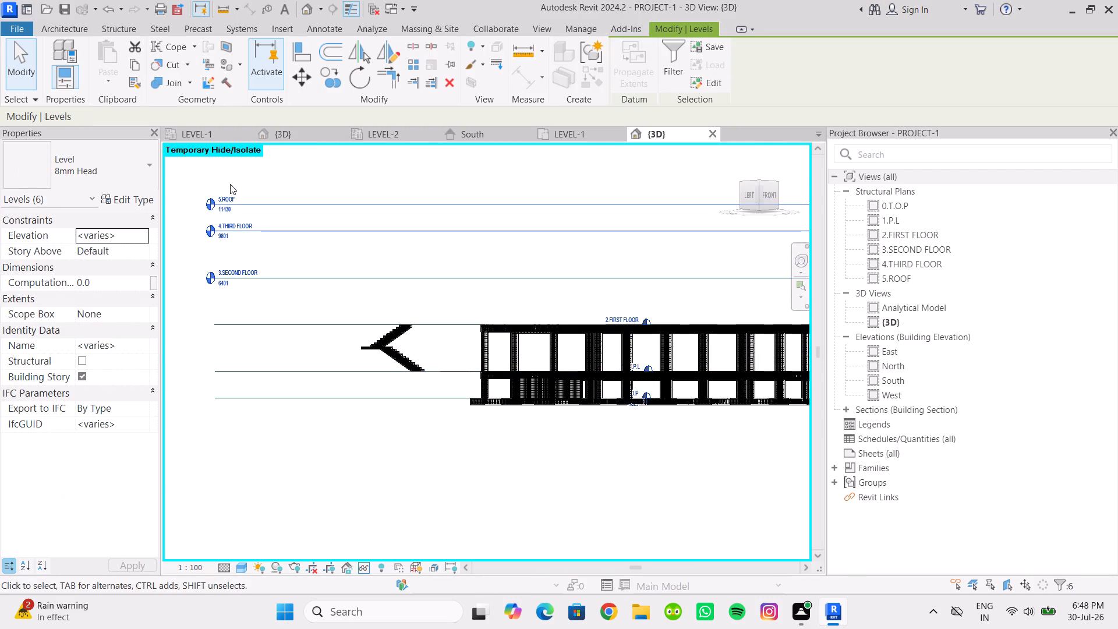
{"action": "key", "text": "h"}
{"action": "key", "text": "h"}
Temporarily hide the detached staircase standing beside the structural frame.
{"action": "left_click_drag", "start_coordinate": [422, 411], "coordinate": [357, 299]}
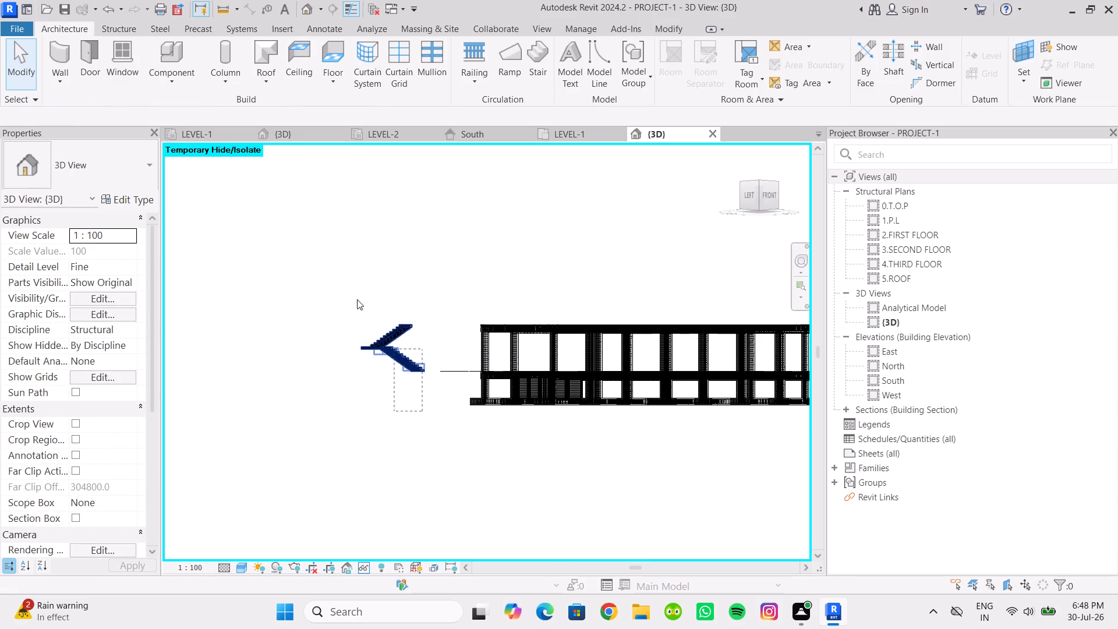
{"action": "left_click_drag", "start_coordinate": [357, 299], "coordinate": [319, 262]}
{"action": "type", "text": "HH"}
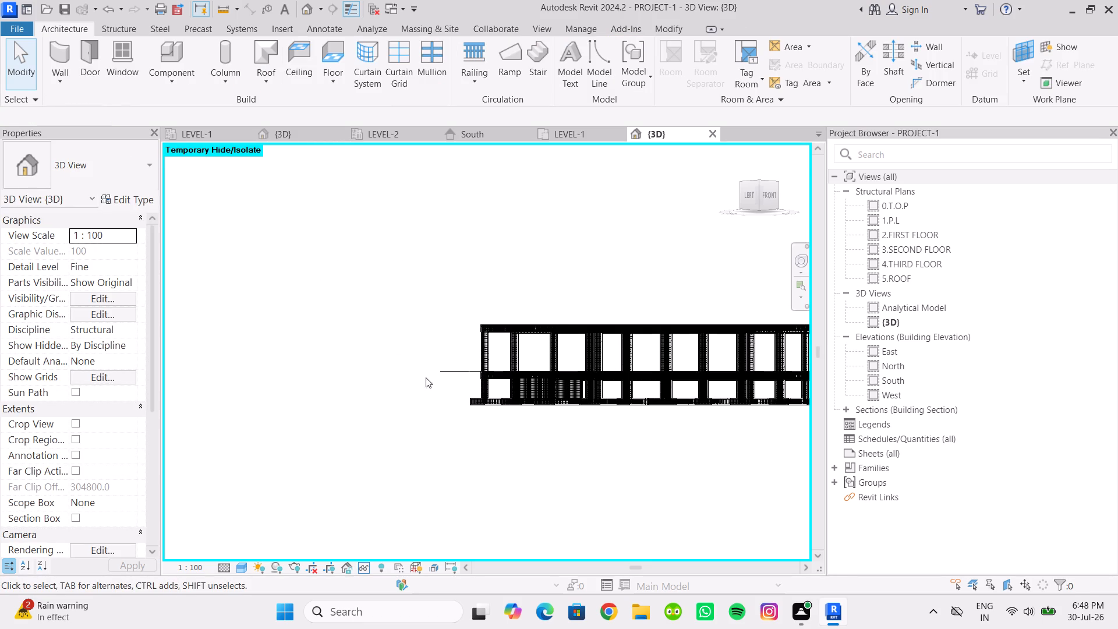
Examine the frame's slabs, columns and footings in 3D from the low front-left corner.
{"action": "scroll", "coordinate": [396, 367], "scroll_direction": "up", "scroll_amount": 4}
{"action": "middle_click_drag", "start_coordinate": [393, 356], "coordinate": [247, 269]}
{"action": "scroll", "coordinate": [342, 334], "scroll_direction": "down", "scroll_amount": 3}
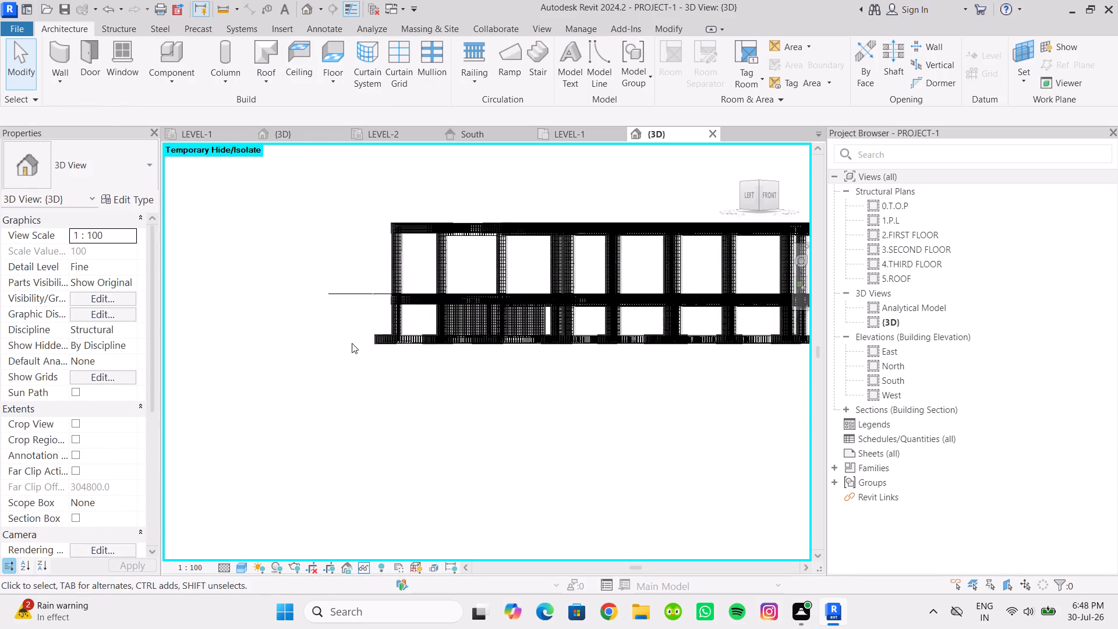
{"action": "scroll", "coordinate": [388, 374], "scroll_direction": "down", "scroll_amount": 1}
{"action": "middle_click_drag", "start_coordinate": [388, 375], "coordinate": [361, 416], "text": "shift"}
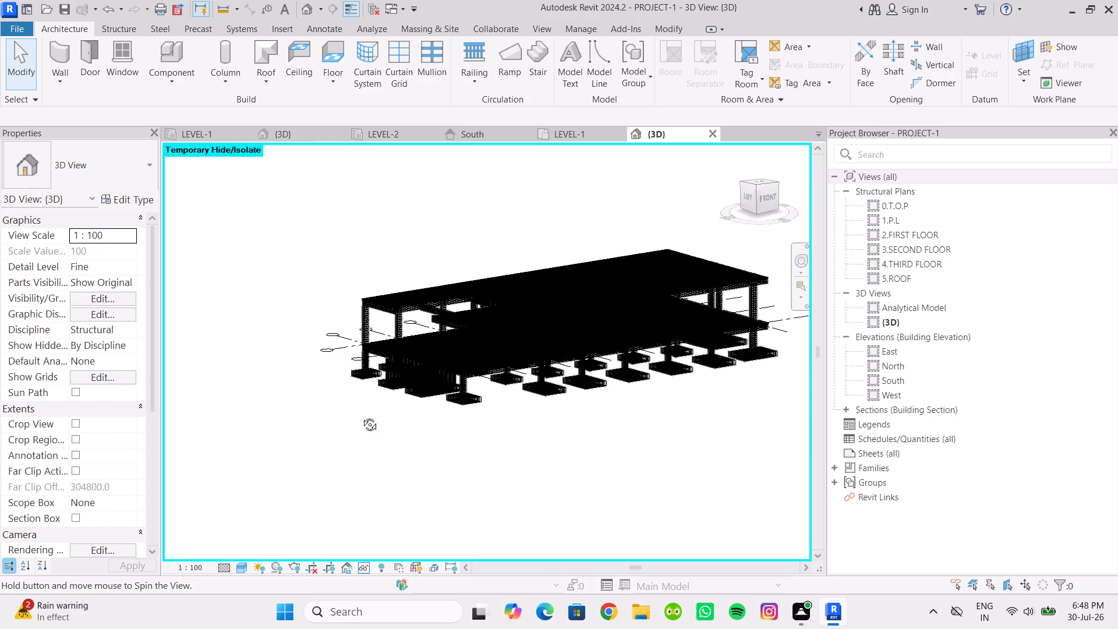
{"action": "middle_click_drag", "start_coordinate": [361, 416], "coordinate": [353, 407], "text": "shift"}
{"action": "scroll", "coordinate": [375, 406], "scroll_direction": "up", "scroll_amount": 2}
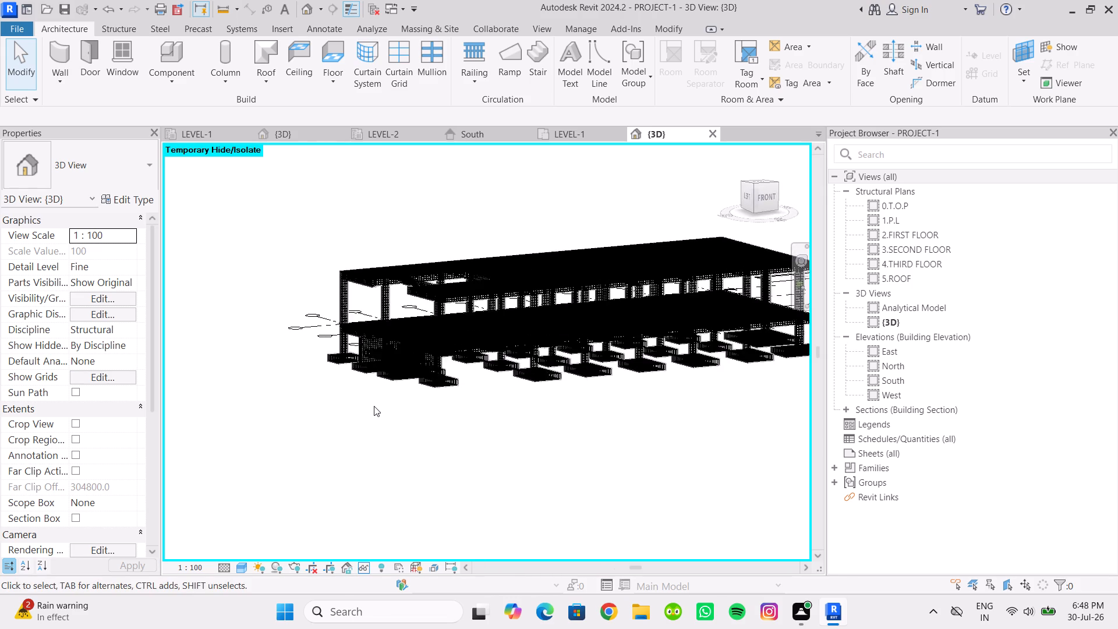
{"action": "middle_click_drag", "start_coordinate": [373, 407], "coordinate": [310, 451]}
{"action": "middle_click_drag", "start_coordinate": [303, 448], "coordinate": [274, 442]}
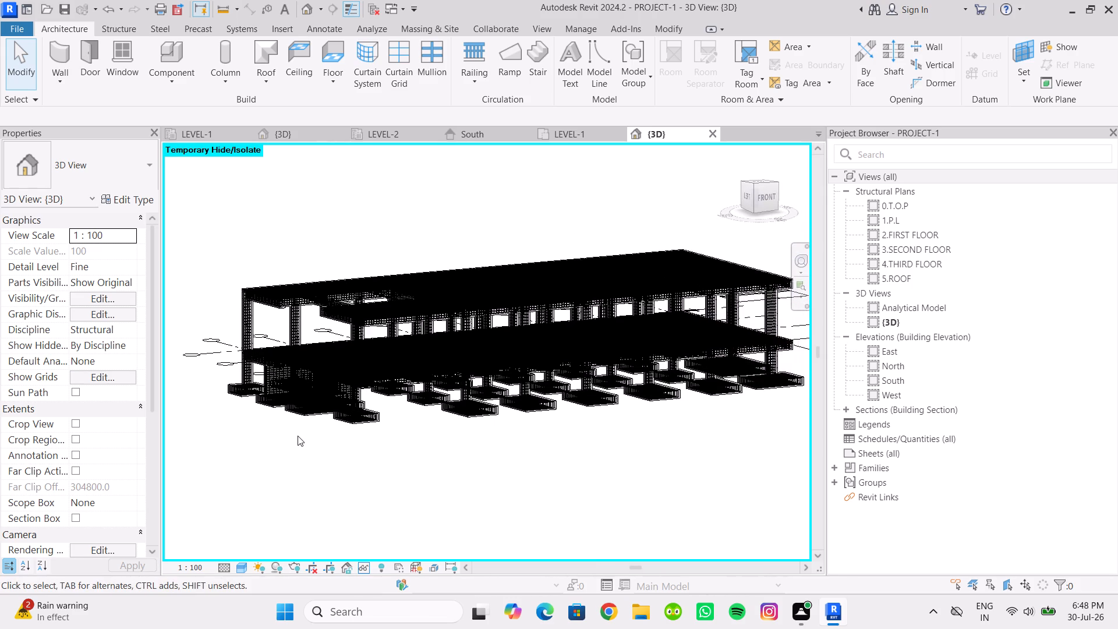
{"action": "scroll", "coordinate": [298, 436], "scroll_direction": "down", "scroll_amount": 1}
{"action": "middle_click_drag", "start_coordinate": [302, 437], "coordinate": [317, 447]}
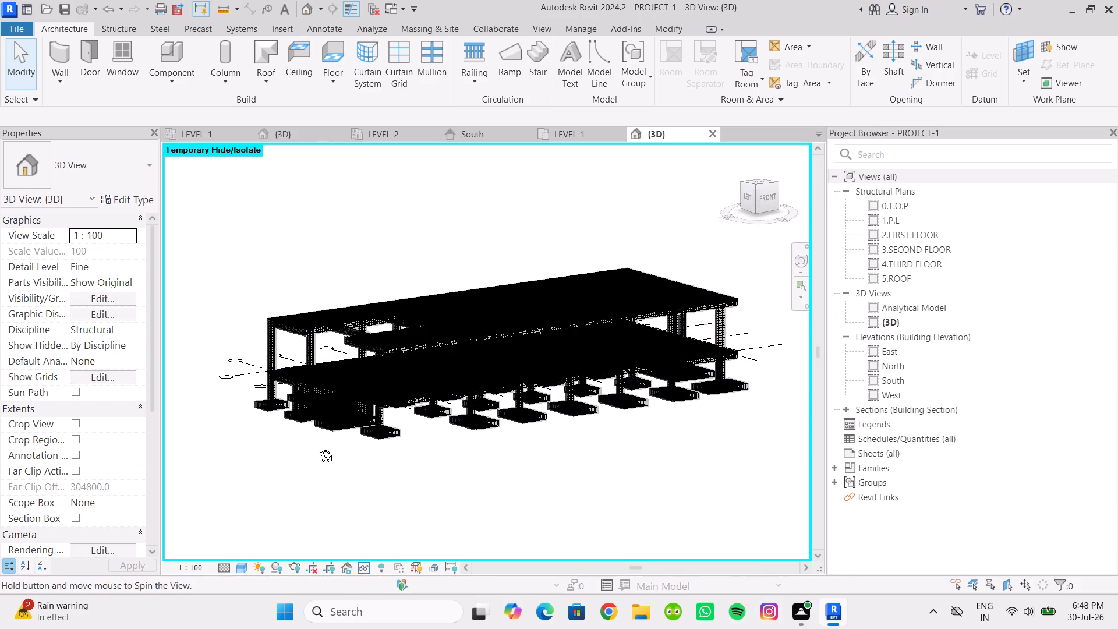
{"action": "middle_click_drag", "start_coordinate": [317, 447], "coordinate": [324, 433]}
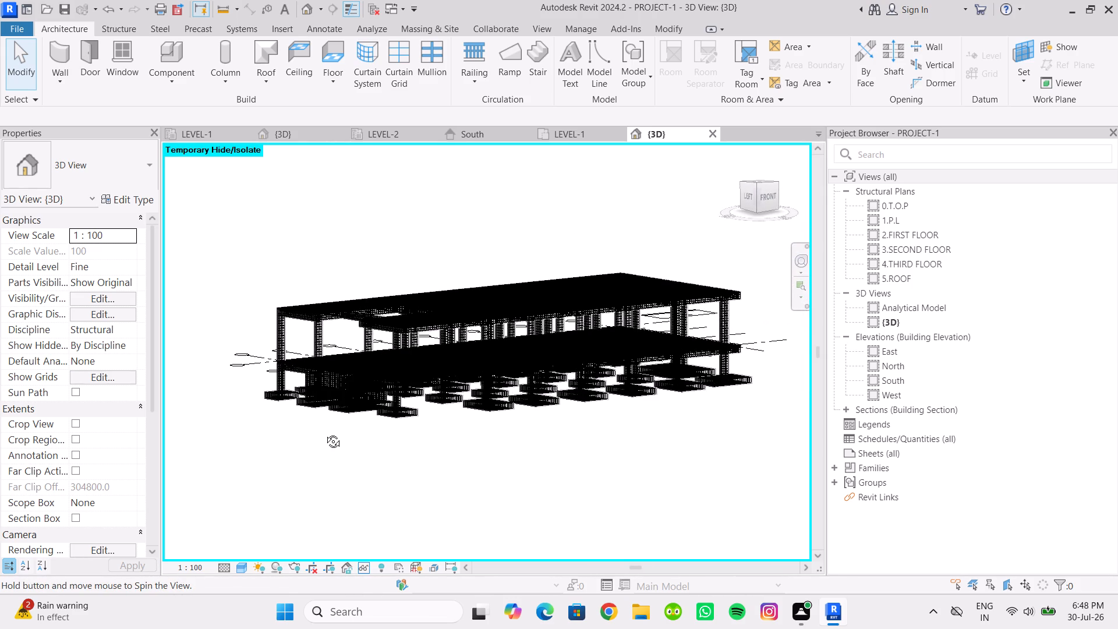
{"action": "middle_click_drag", "start_coordinate": [324, 433], "coordinate": [352, 421]}
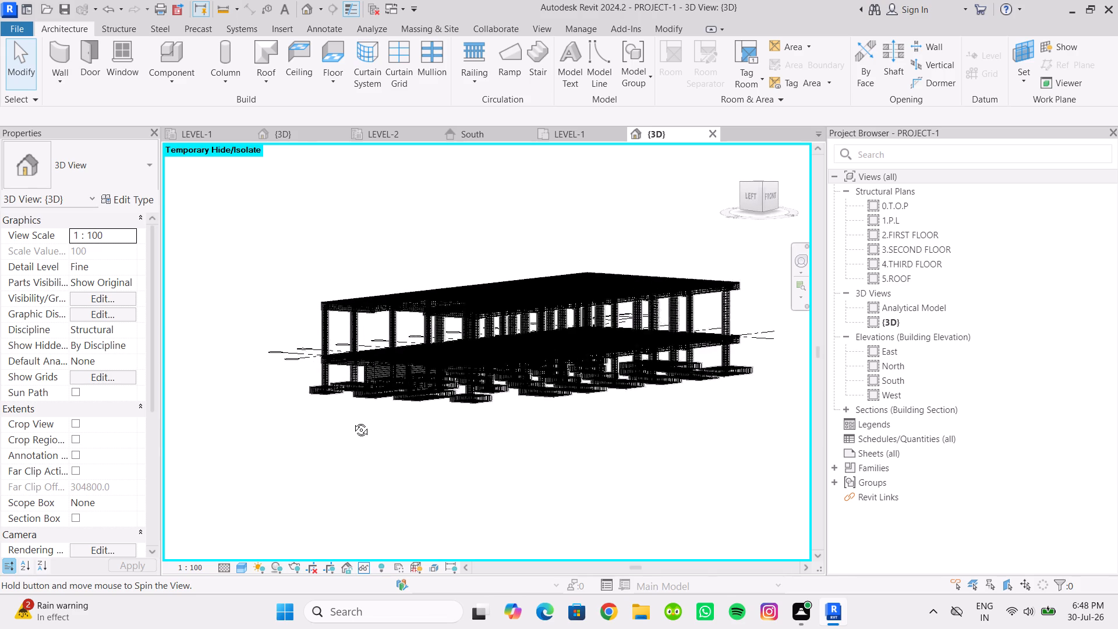
{"action": "middle_click_drag", "start_coordinate": [352, 421], "coordinate": [351, 420]}
{"action": "middle_click_drag", "start_coordinate": [364, 422], "coordinate": [330, 429]}
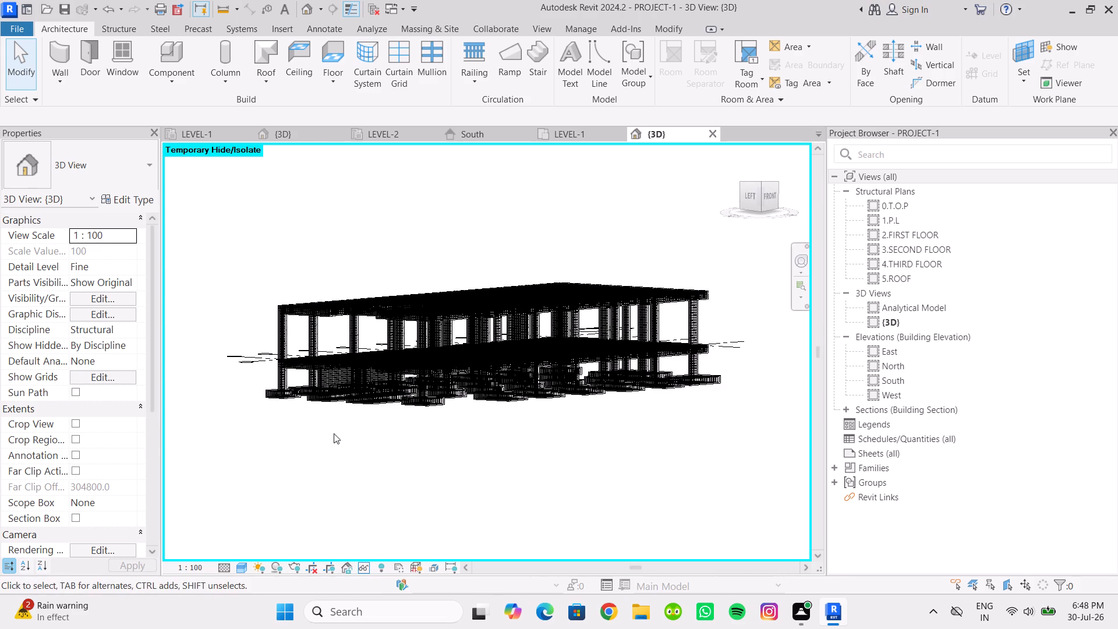
Temporarily hide the imported drawing 01-ASN-IFC-STR-TB_R00.dwg at level 1.P.L.
{"action": "left_click", "coordinate": [251, 362]}
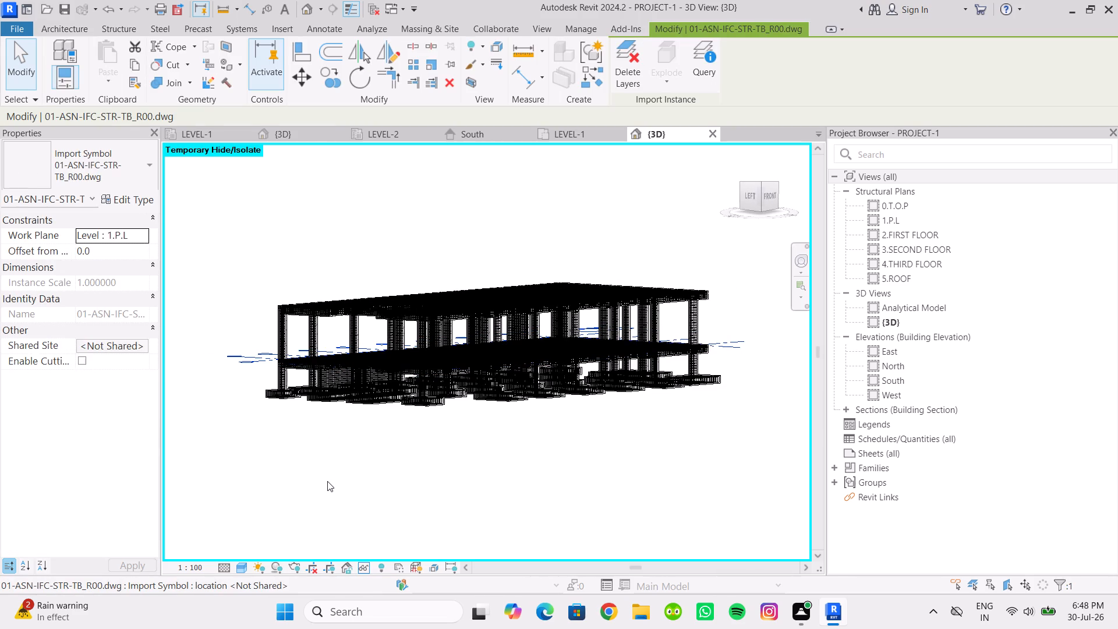
{"action": "type", "text": "HH"}
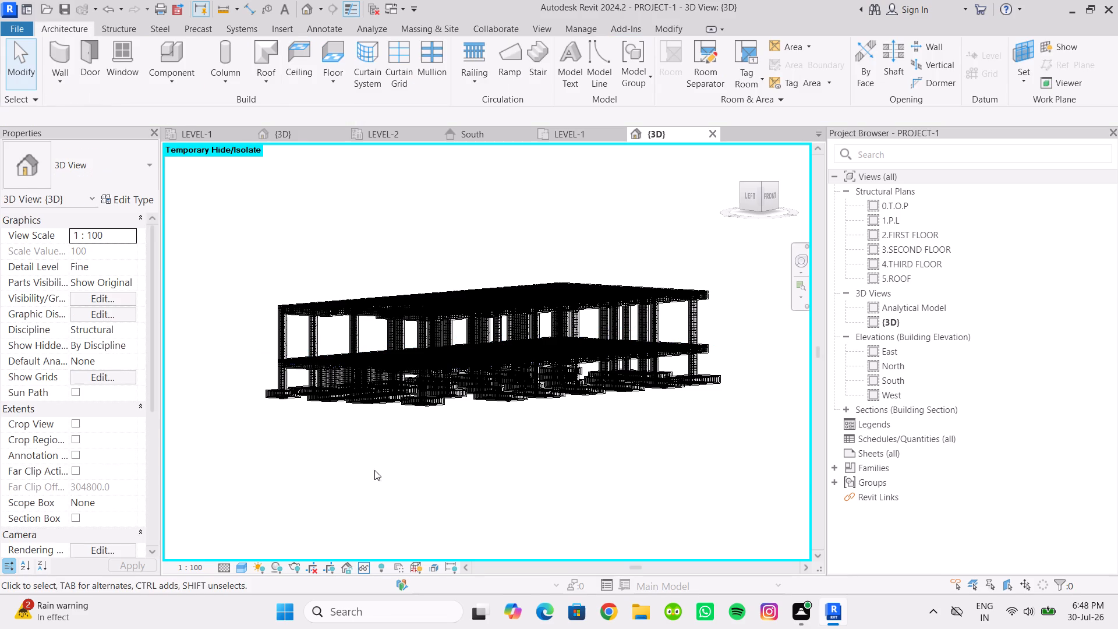
Render the structure's 3D view at Medium quality with screen resolution.
{"action": "type", "text": "RR"}
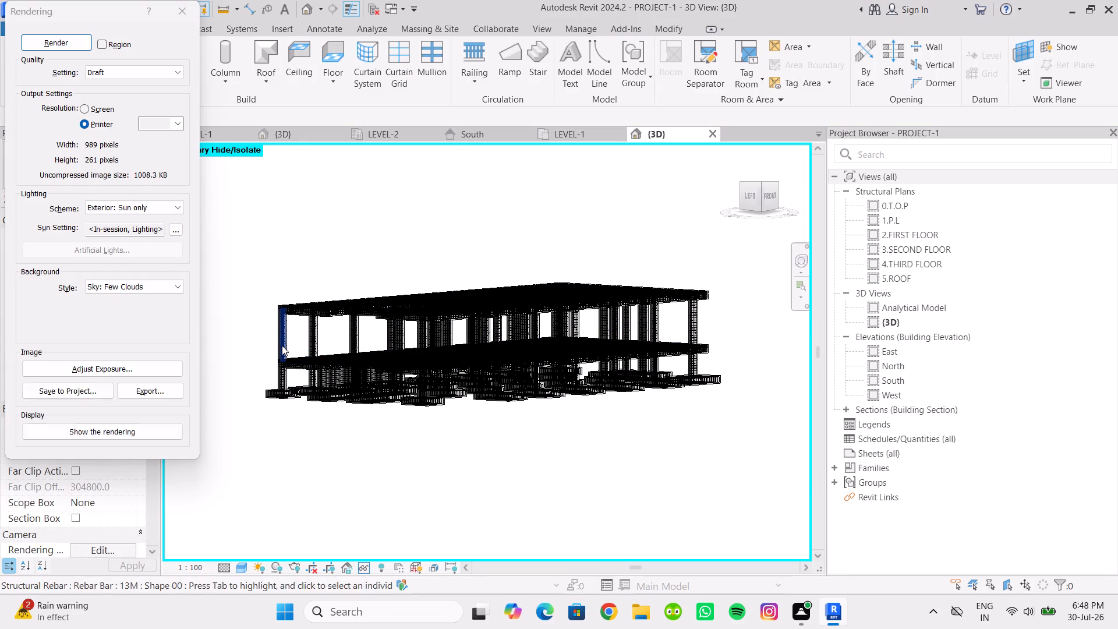
{"action": "left_click", "coordinate": [115, 69]}
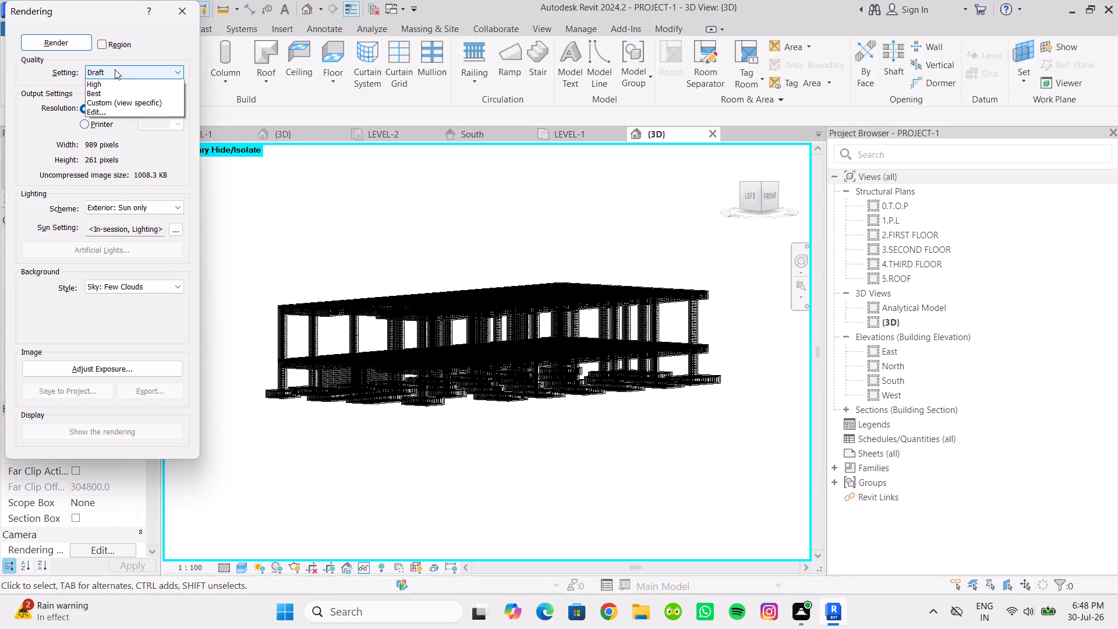
{"action": "left_click", "coordinate": [123, 93]}
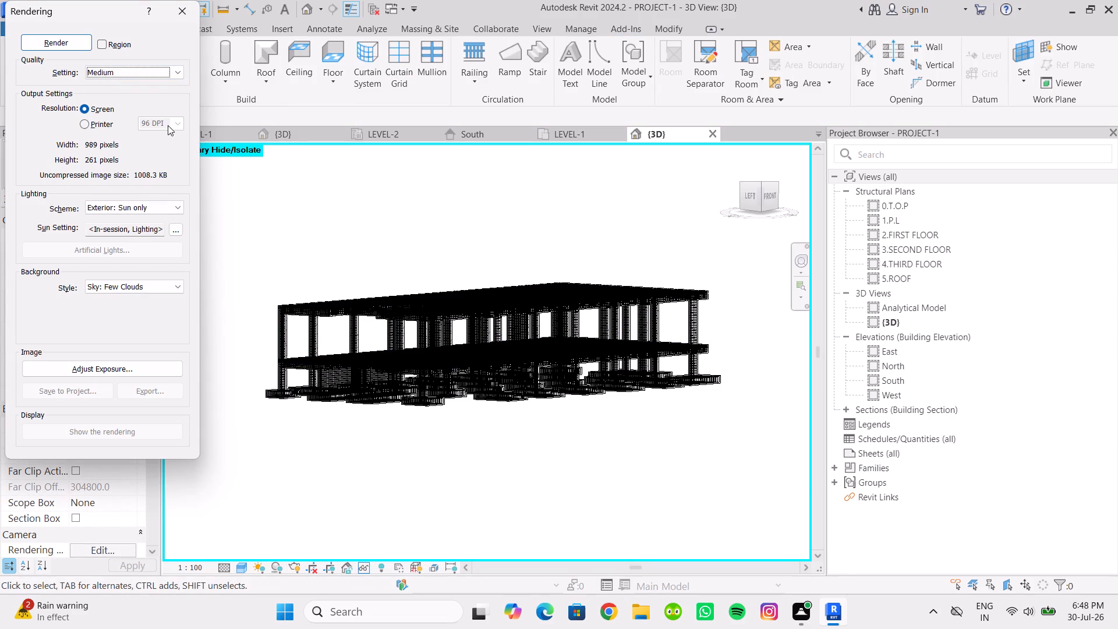
{"action": "left_click", "coordinate": [72, 47]}
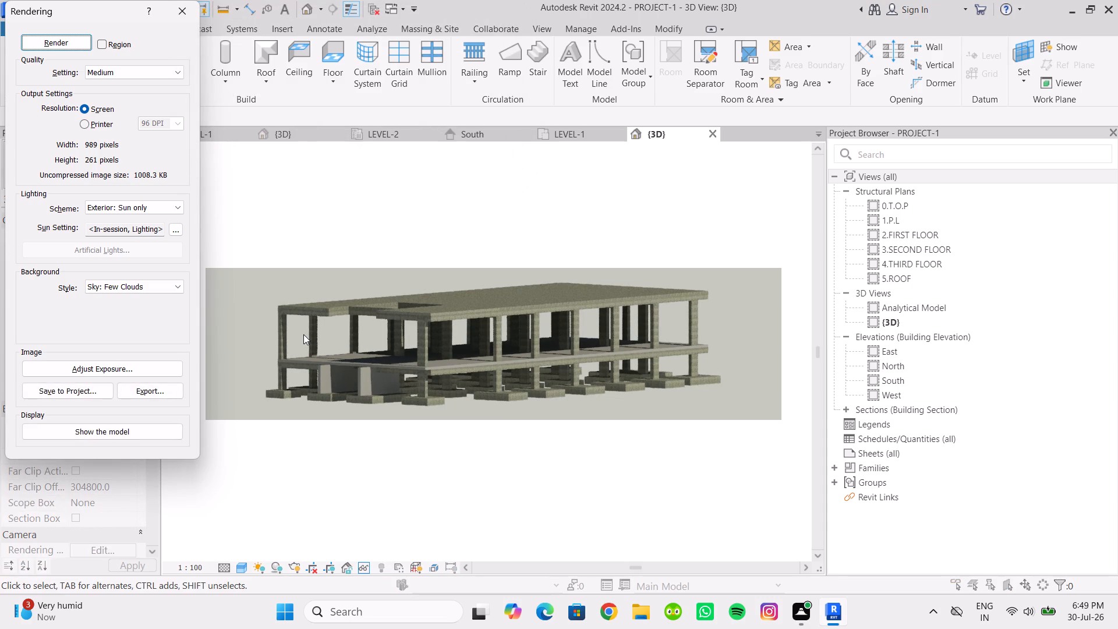
Render the structure's 3D view again at High quality, keeping screen resolution.
{"action": "scroll", "coordinate": [461, 324], "scroll_direction": "up", "scroll_amount": 11}
{"action": "scroll", "coordinate": [387, 383], "scroll_direction": "down", "scroll_amount": 9}
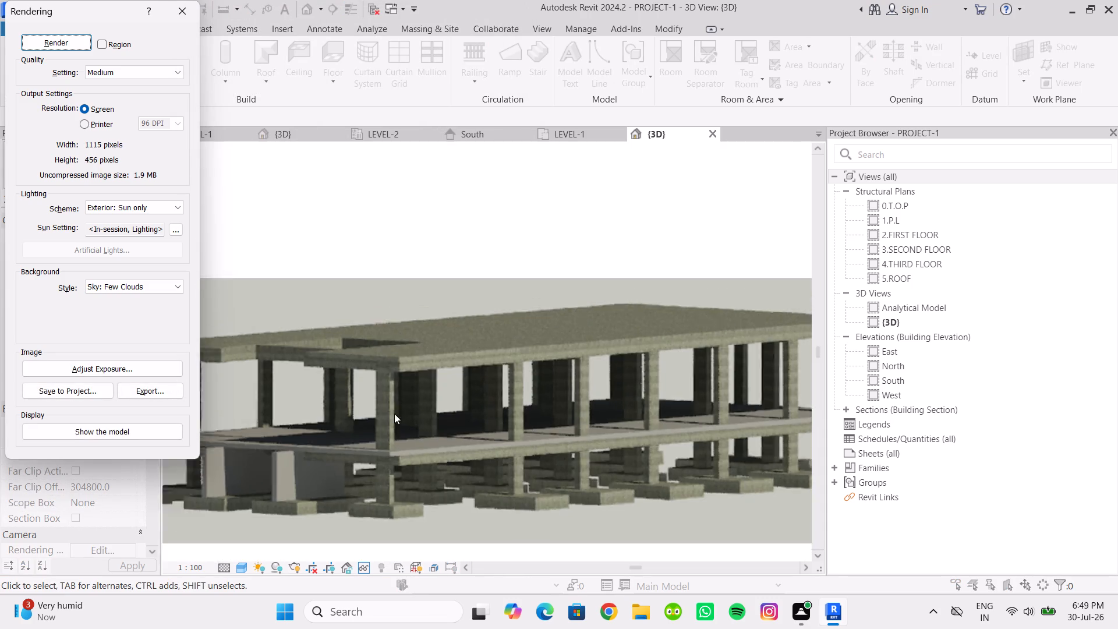
{"action": "scroll", "coordinate": [394, 414], "scroll_direction": "down", "scroll_amount": 3}
{"action": "left_click", "coordinate": [416, 518]}
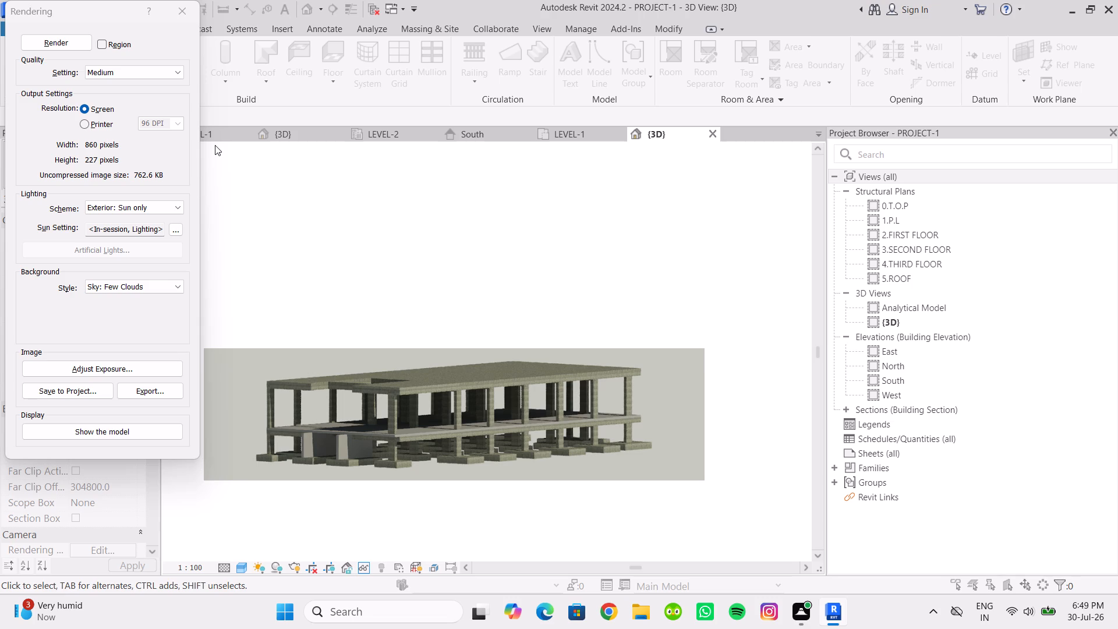
{"action": "left_click", "coordinate": [138, 76]}
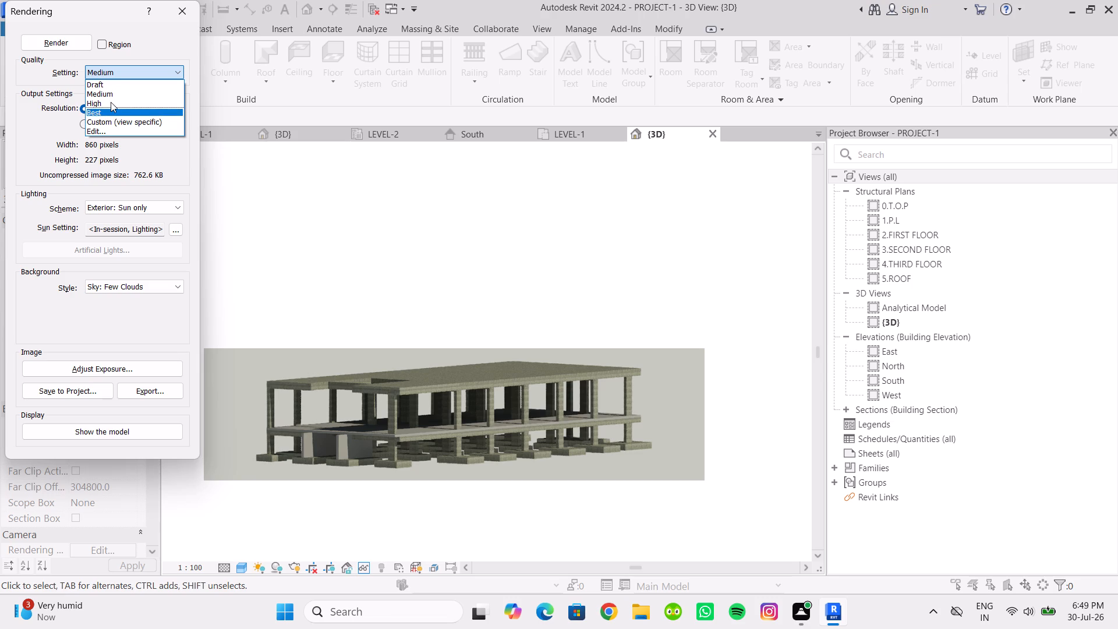
{"action": "left_click", "coordinate": [111, 102]}
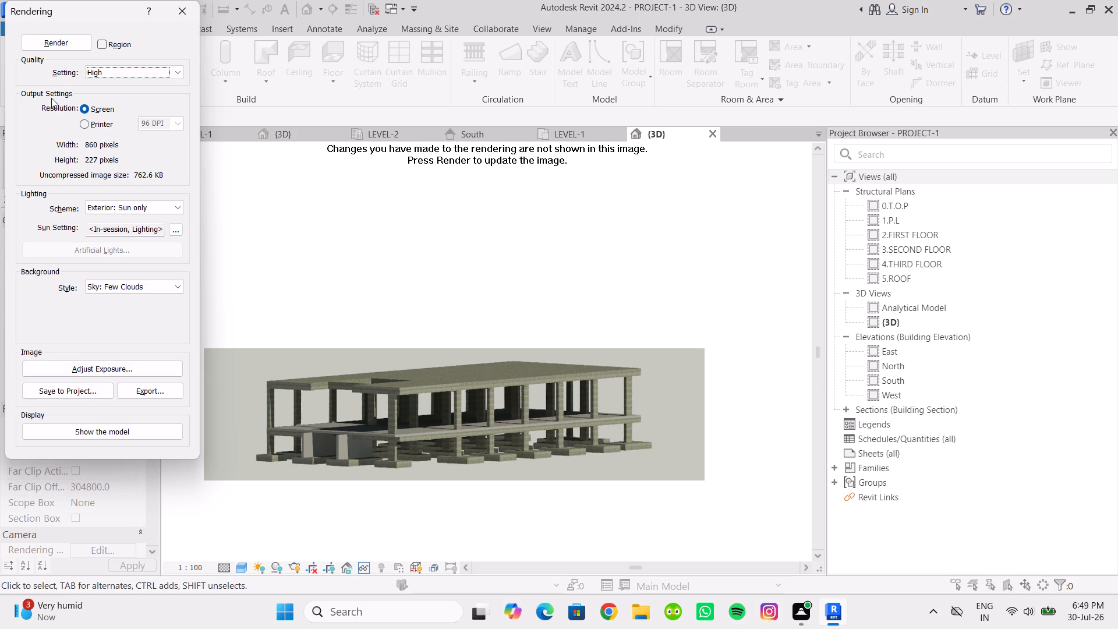
{"action": "left_click", "coordinate": [50, 46]}
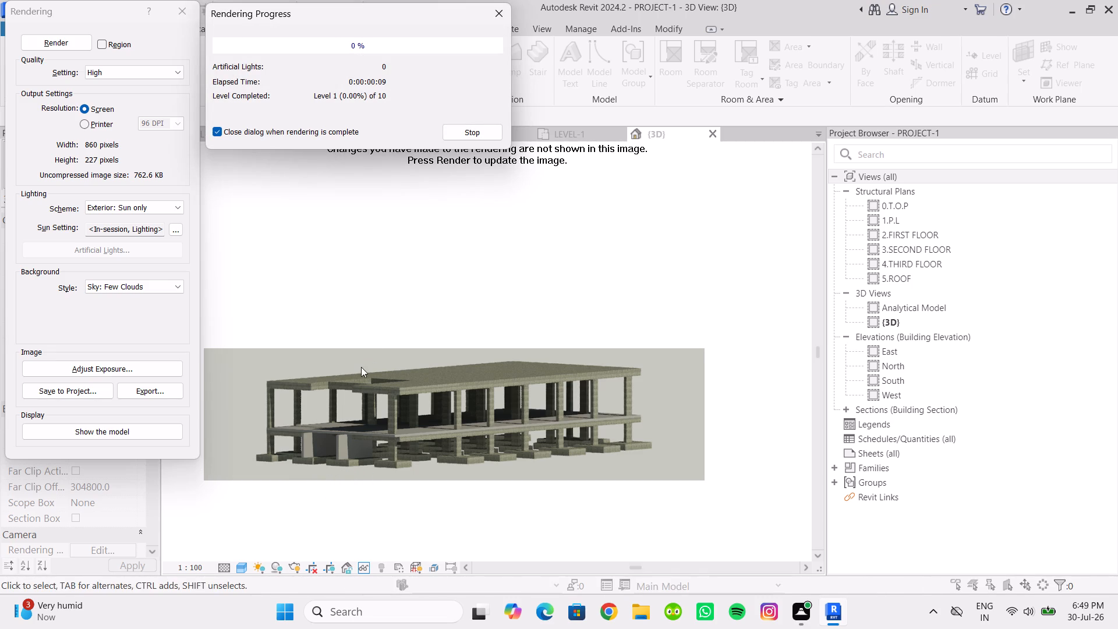
{"action": "middle_click_drag", "start_coordinate": [361, 366], "coordinate": [381, 340]}
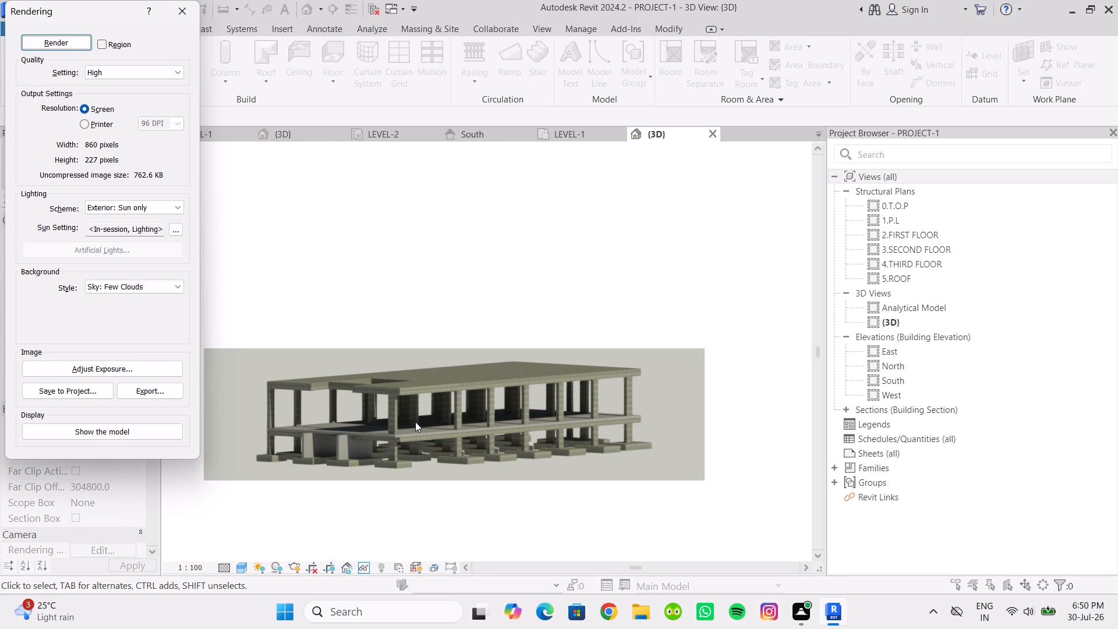
Examine the High-quality rendered image of the slabs, columns and footings up close, and leave the rendering.
{"action": "middle_click_drag", "start_coordinate": [458, 423], "coordinate": [534, 350]}
{"action": "scroll", "coordinate": [502, 341], "scroll_direction": "up", "scroll_amount": 6}
{"action": "scroll", "coordinate": [453, 337], "scroll_direction": "up", "scroll_amount": 4}
{"action": "scroll", "coordinate": [419, 281], "scroll_direction": "down", "scroll_amount": 4}
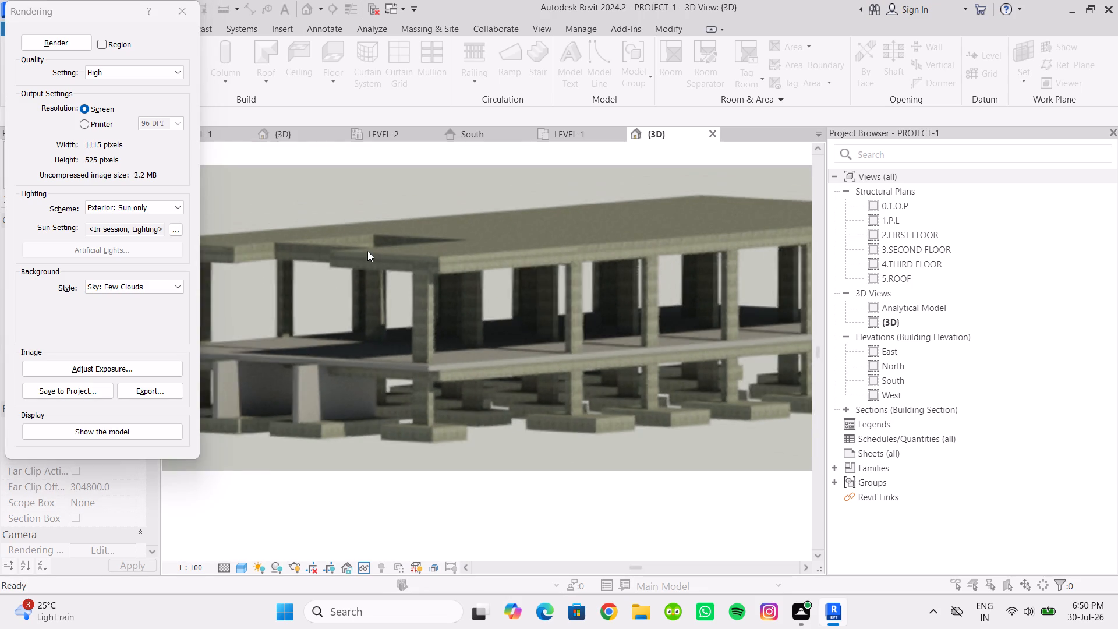
{"action": "scroll", "coordinate": [367, 251], "scroll_direction": "down", "scroll_amount": 3}
{"action": "middle_click_drag", "start_coordinate": [466, 313], "coordinate": [550, 385]}
{"action": "scroll", "coordinate": [532, 370], "scroll_direction": "down", "scroll_amount": 2}
{"action": "middle_click_drag", "start_coordinate": [528, 369], "coordinate": [501, 341]}
{"action": "scroll", "coordinate": [488, 332], "scroll_direction": "up", "scroll_amount": 7}
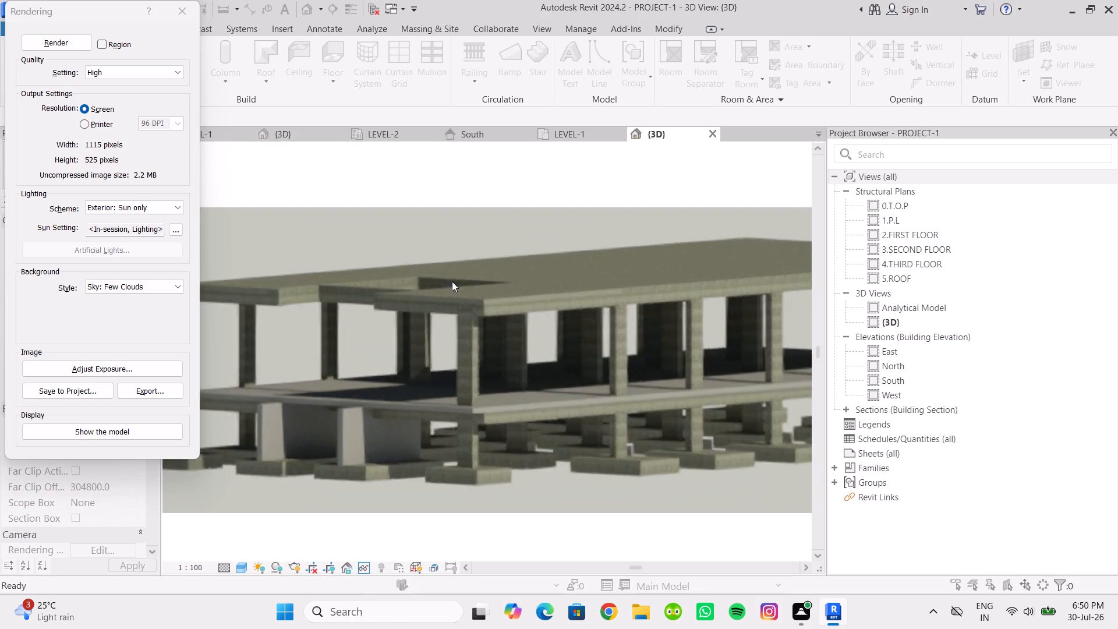
{"action": "scroll", "coordinate": [452, 281], "scroll_direction": "up", "scroll_amount": 10}
{"action": "scroll", "coordinate": [478, 350], "scroll_direction": "down", "scroll_amount": 19}
{"action": "middle_click_drag", "start_coordinate": [490, 351], "coordinate": [473, 344]}
{"action": "scroll", "coordinate": [462, 348], "scroll_direction": "up", "scroll_amount": 4}
{"action": "middle_click_drag", "start_coordinate": [459, 347], "coordinate": [441, 339]}
{"action": "scroll", "coordinate": [432, 338], "scroll_direction": "down", "scroll_amount": 2}
{"action": "middle_click_drag", "start_coordinate": [432, 338], "coordinate": [418, 356]}
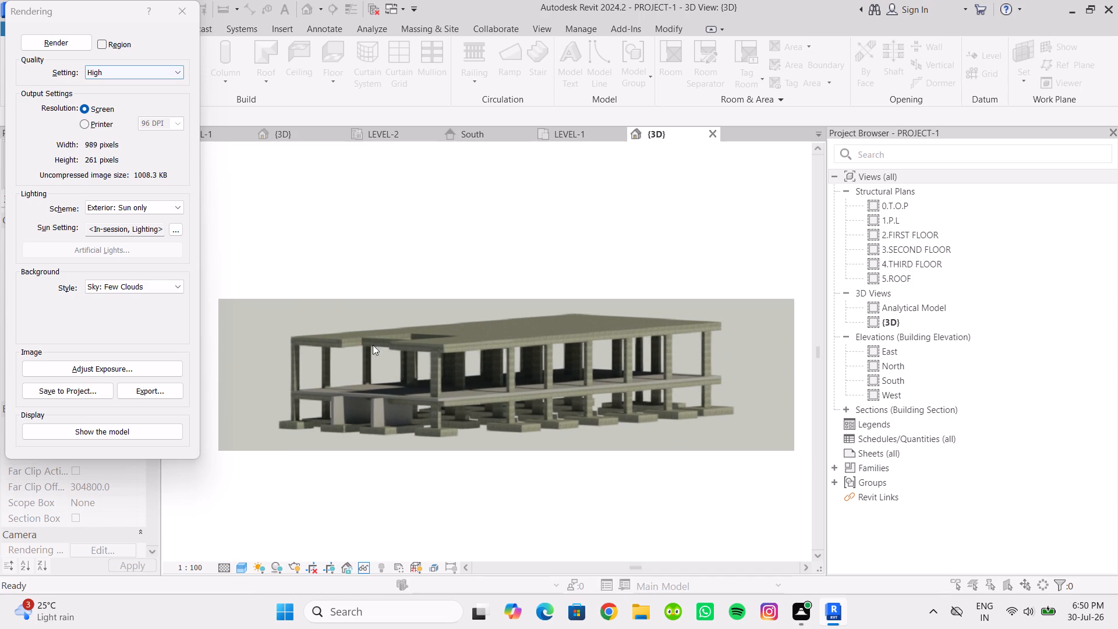
{"action": "left_click", "coordinate": [397, 483]}
{"action": "scroll", "coordinate": [375, 366], "scroll_direction": "down", "scroll_amount": 2}
{"action": "scroll", "coordinate": [370, 360], "scroll_direction": "up", "scroll_amount": 6}
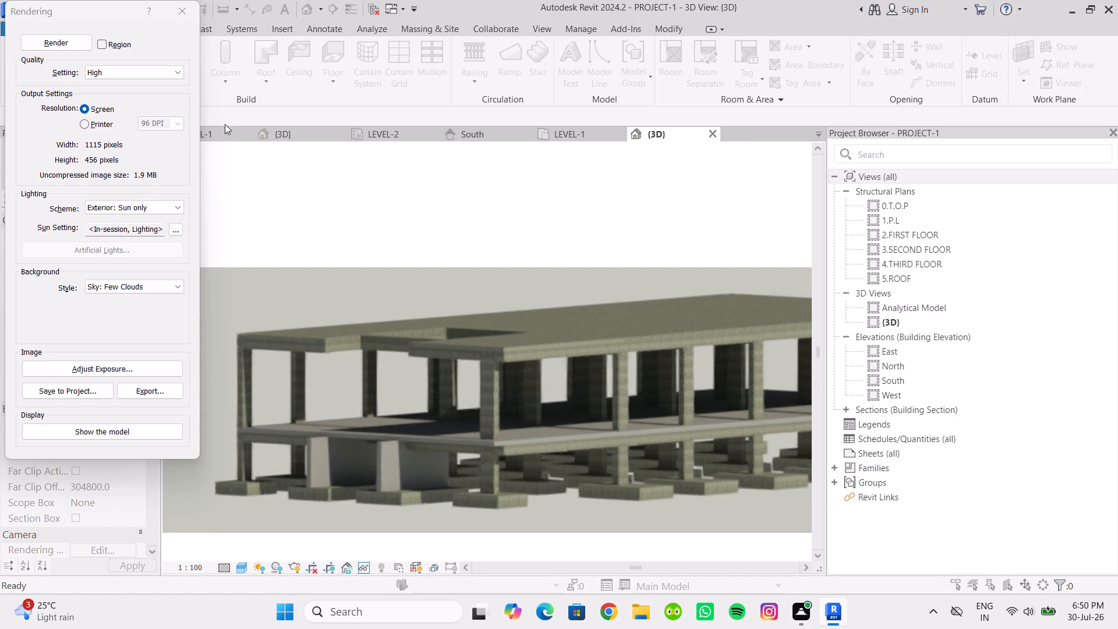
{"action": "left_click", "coordinate": [181, 7]}
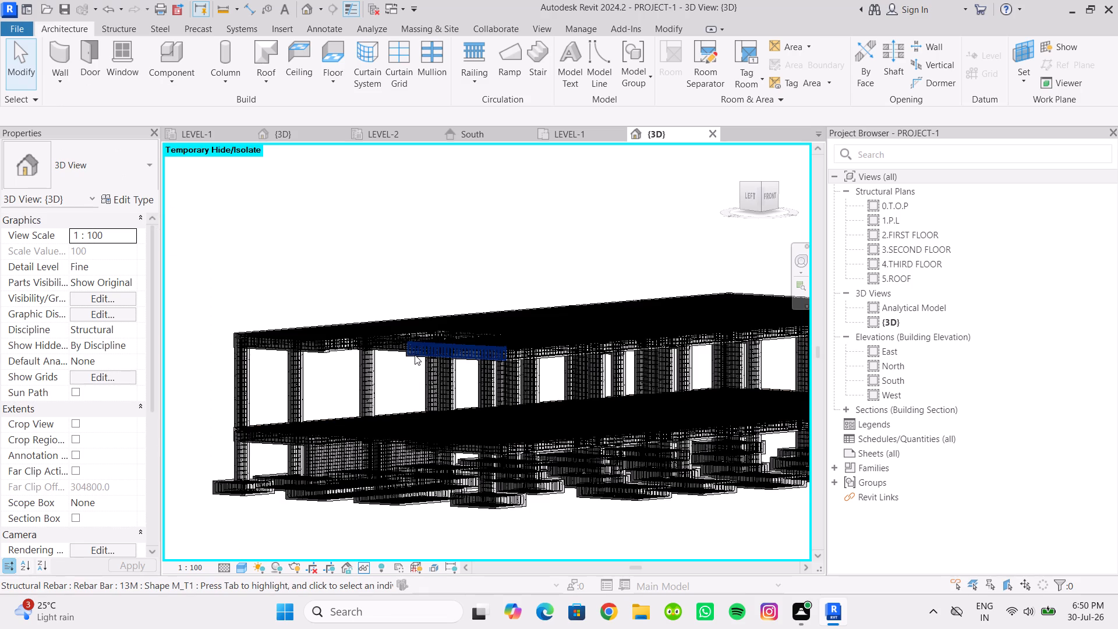
Temporarily hide the Structural Rebar and Structural Area Reinforcement of the whole frame in the 3D view.
{"action": "scroll", "coordinate": [413, 354], "scroll_direction": "down", "scroll_amount": 5}
{"action": "middle_click_drag", "start_coordinate": [424, 346], "coordinate": [366, 494]}
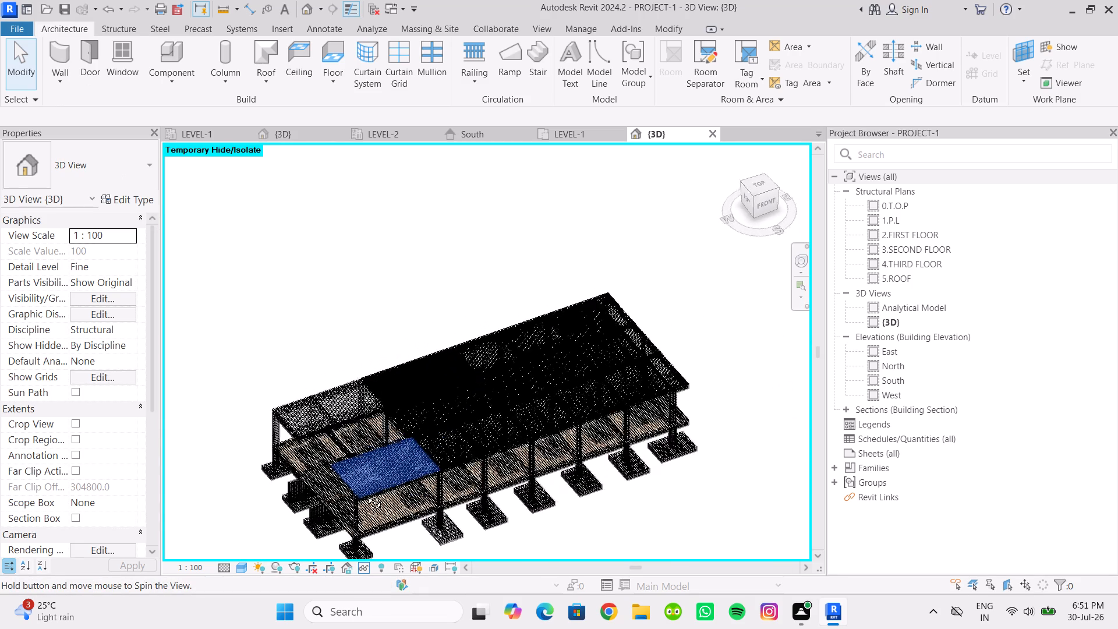
{"action": "middle_click_drag", "start_coordinate": [366, 494], "coordinate": [318, 529]}
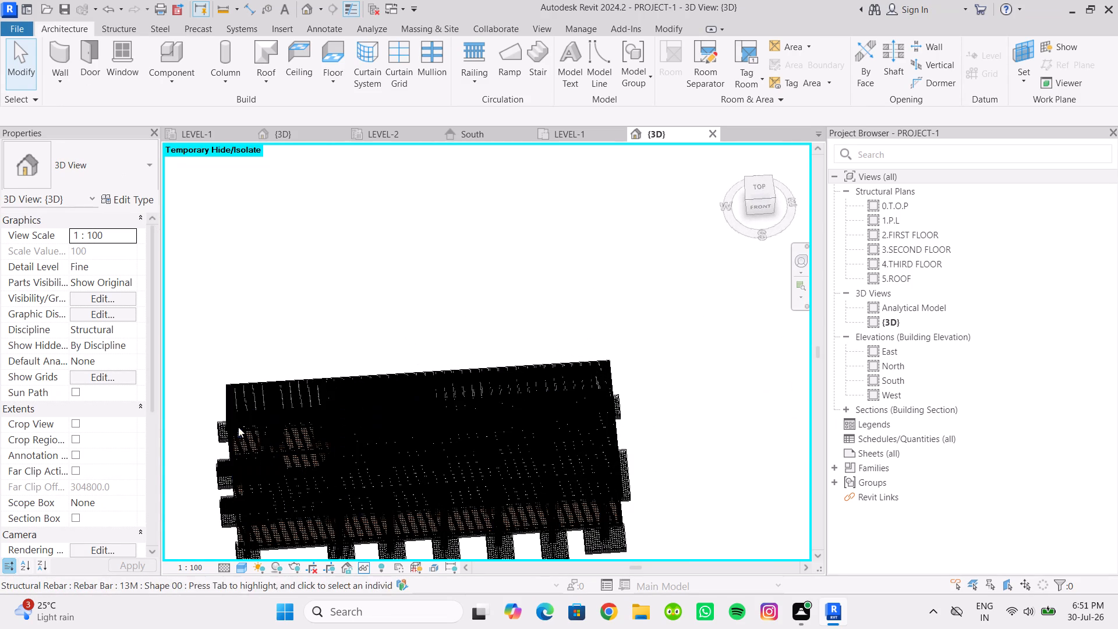
{"action": "scroll", "coordinate": [321, 324], "scroll_direction": "down", "scroll_amount": 2}
{"action": "middle_click_drag", "start_coordinate": [321, 324], "coordinate": [381, 171], "text": "shift"}
{"action": "scroll", "coordinate": [374, 191], "scroll_direction": "down", "scroll_amount": 3}
{"action": "left_click_drag", "start_coordinate": [257, 206], "coordinate": [631, 451]}
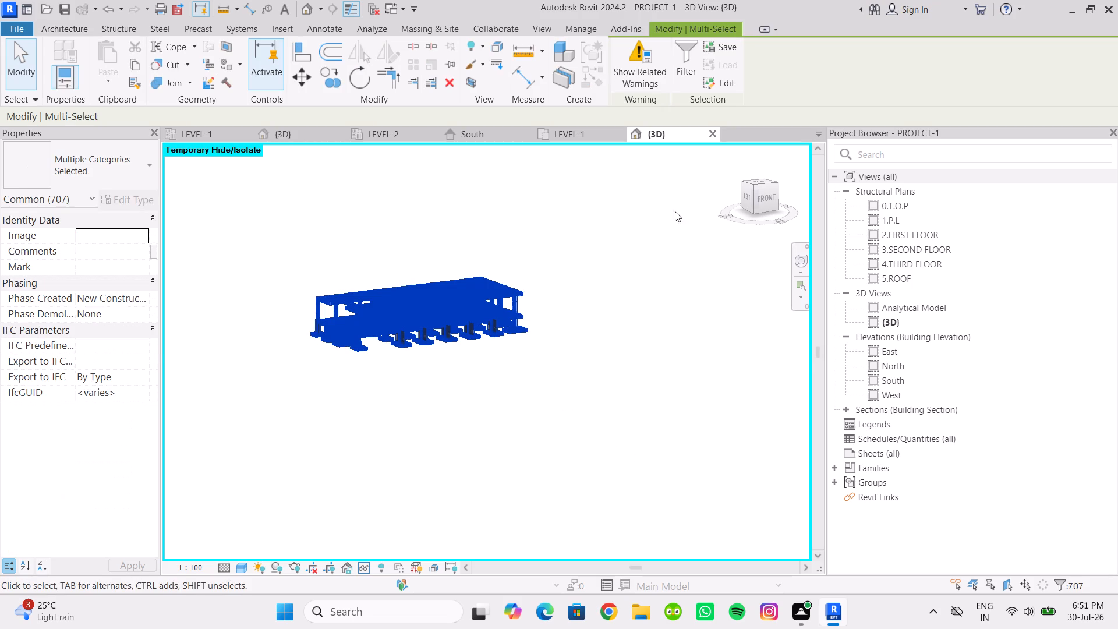
{"action": "left_click", "coordinate": [678, 78]}
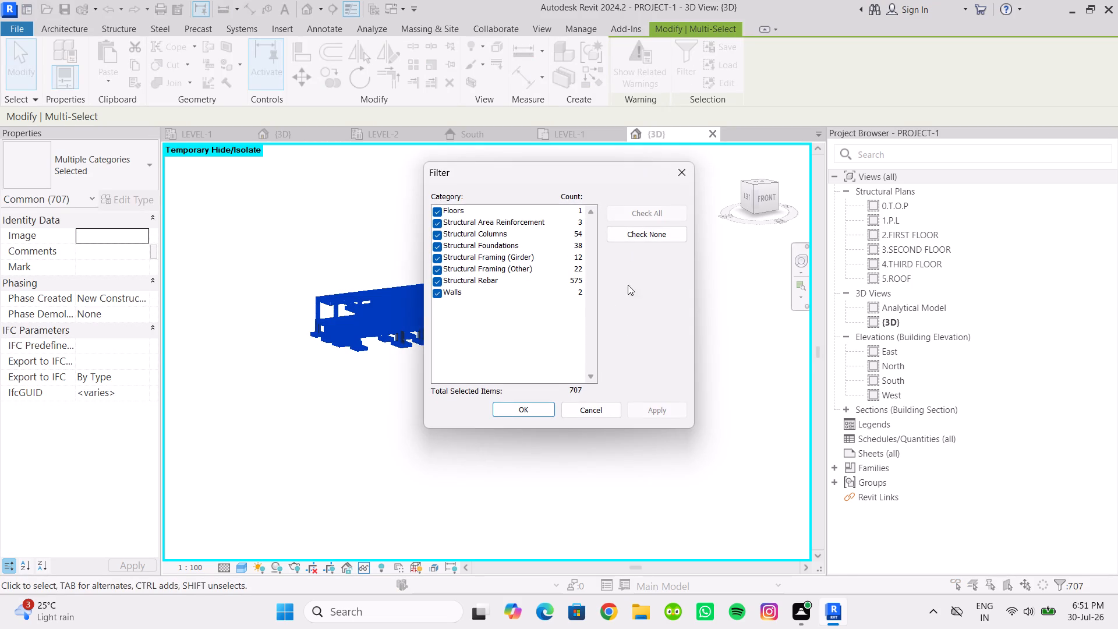
{"action": "left_click", "coordinate": [638, 229]}
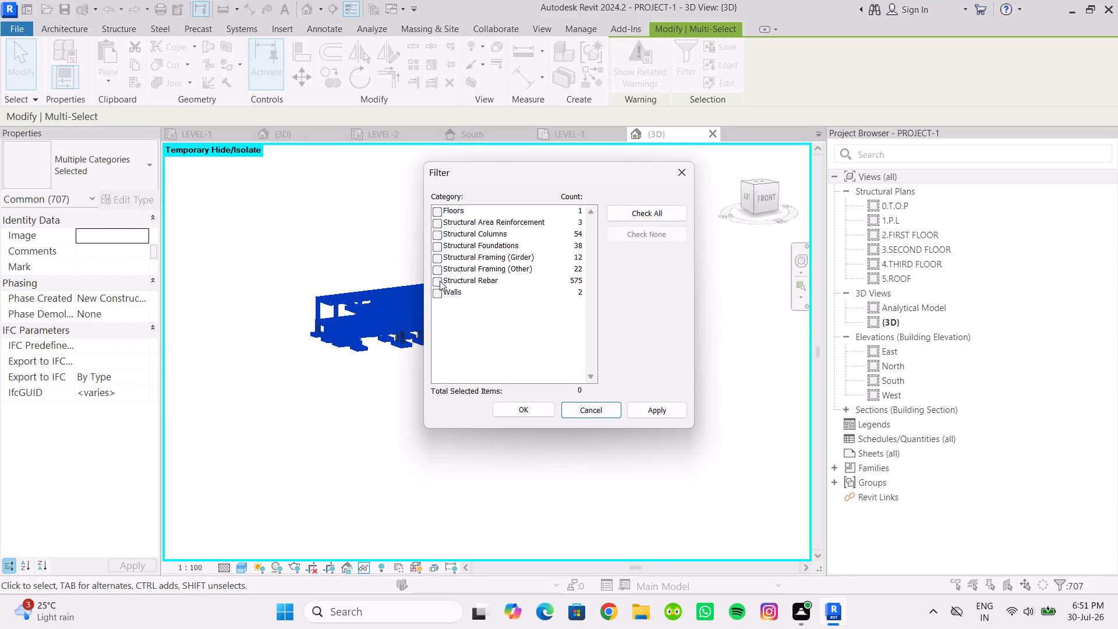
{"action": "left_click", "coordinate": [440, 281]}
{"action": "left_click", "coordinate": [434, 225]}
{"action": "left_click", "coordinate": [510, 407]}
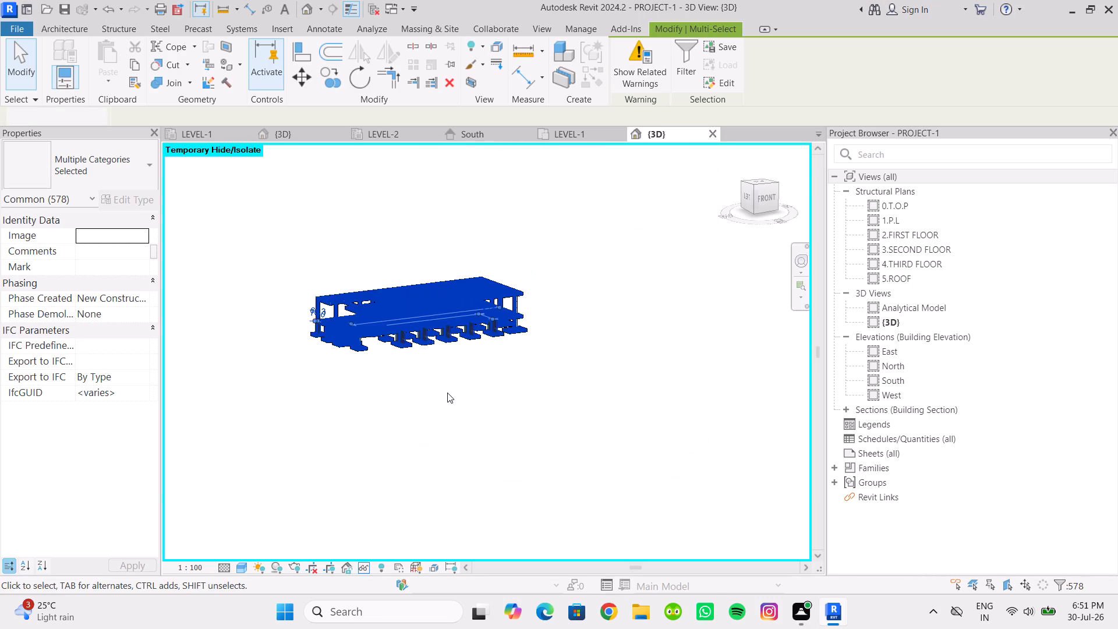
{"action": "type", "text": "HH"}
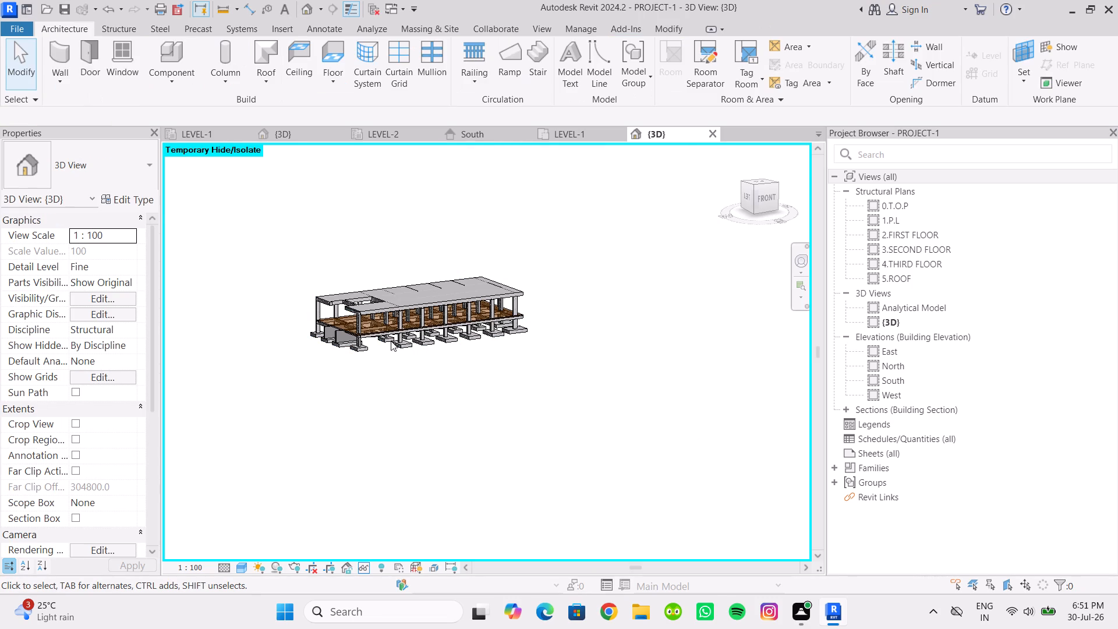
Switch the 3D view to a realistic visual style that shows the concrete material textures.
{"action": "scroll", "coordinate": [372, 313], "scroll_direction": "up", "scroll_amount": 14}
{"action": "scroll", "coordinate": [410, 395], "scroll_direction": "down", "scroll_amount": 7}
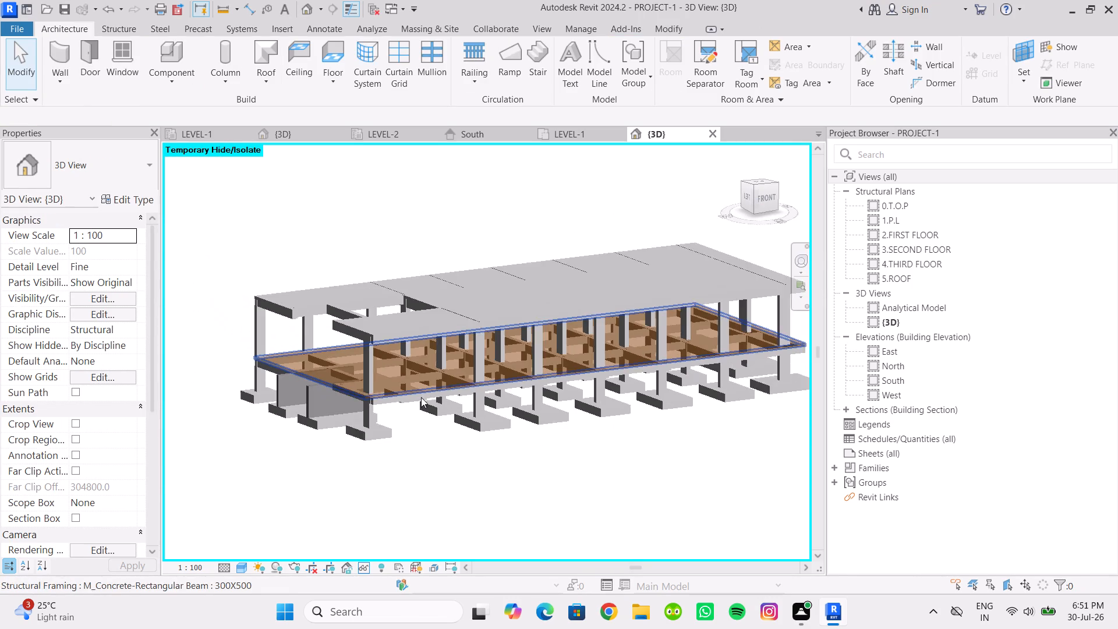
{"action": "left_click", "coordinate": [235, 573]}
{"action": "left_click", "coordinate": [250, 556]}
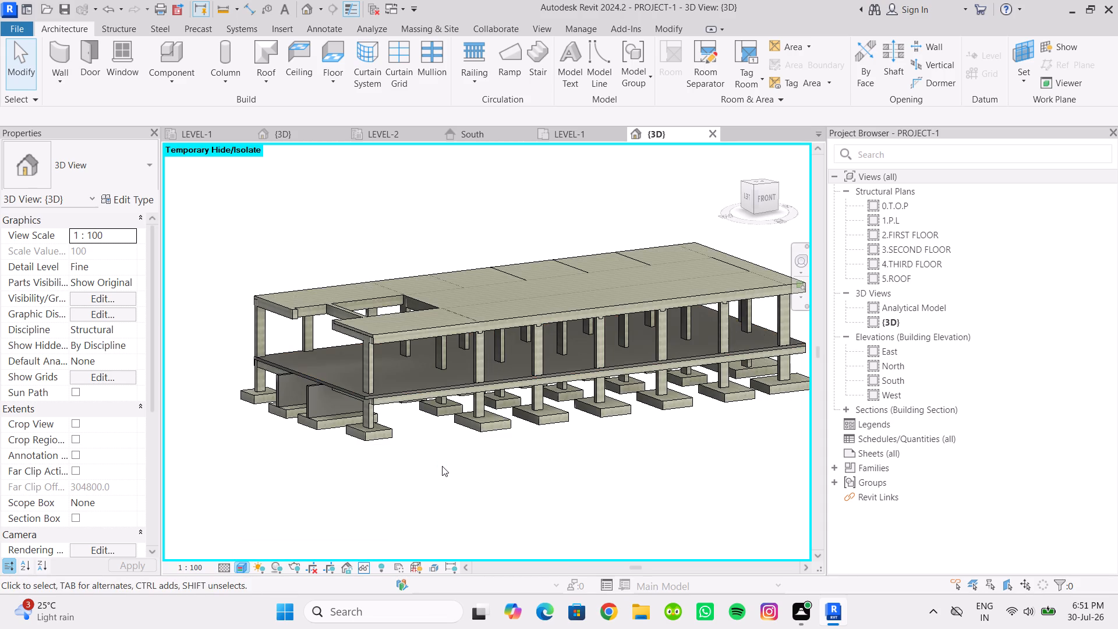
Examine the textured structural frame in 3D from the front corner and from above, including the upper slab's opening.
{"action": "middle_click_drag", "start_coordinate": [408, 430], "coordinate": [385, 463]}
{"action": "scroll", "coordinate": [311, 340], "scroll_direction": "up", "scroll_amount": 5}
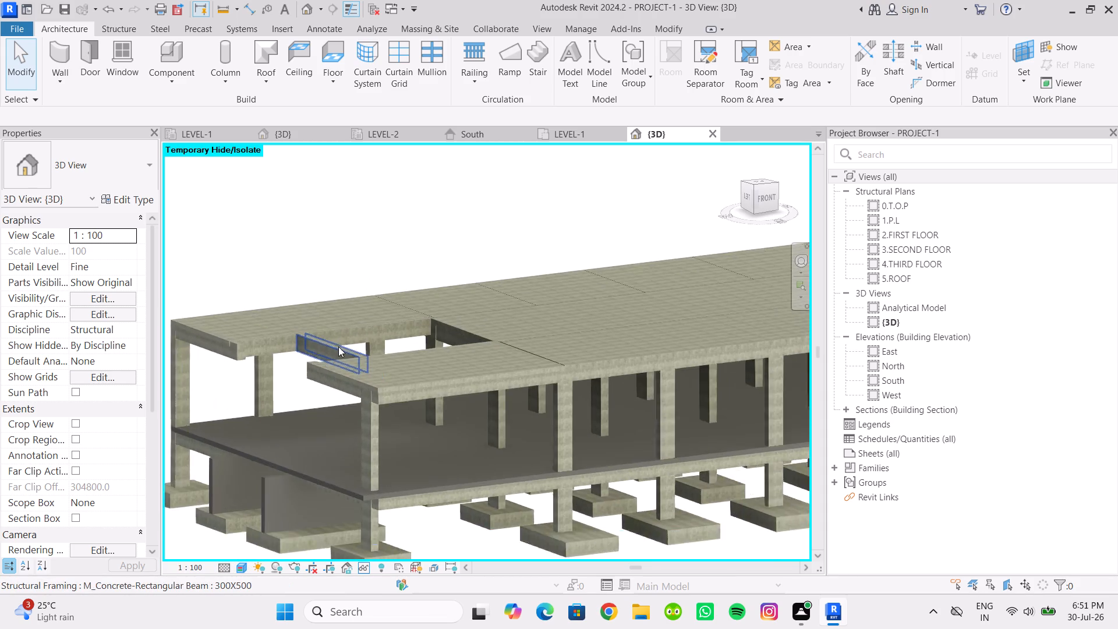
{"action": "scroll", "coordinate": [353, 358], "scroll_direction": "down", "scroll_amount": 6}
{"action": "middle_click_drag", "start_coordinate": [383, 348], "coordinate": [337, 494]}
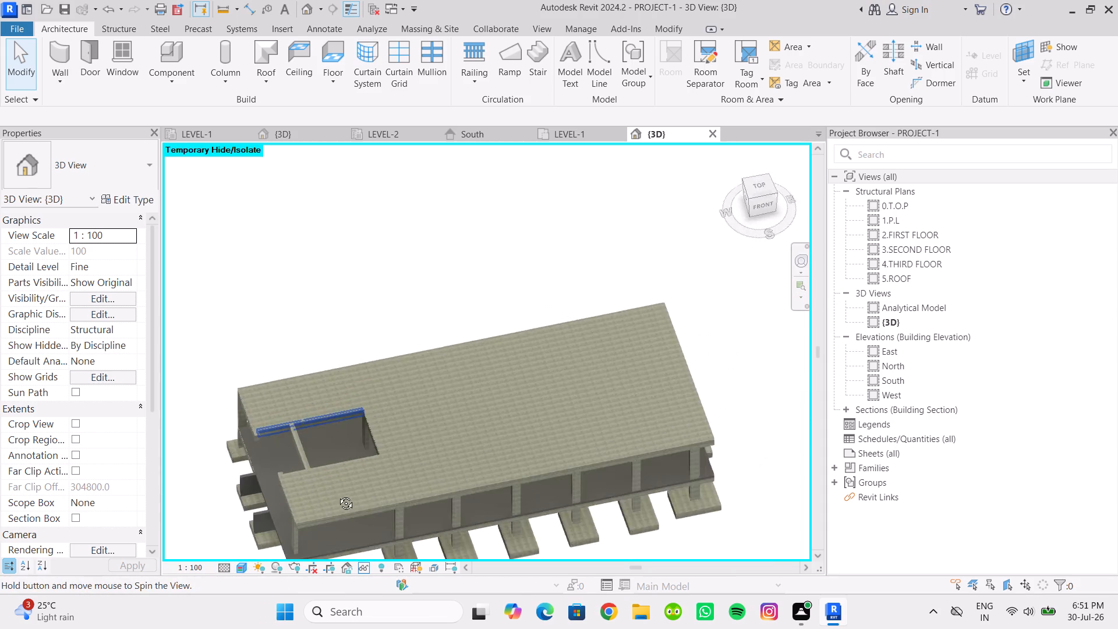
{"action": "middle_click_drag", "start_coordinate": [337, 494], "coordinate": [319, 520]}
{"action": "middle_click_drag", "start_coordinate": [295, 478], "coordinate": [337, 396]}
{"action": "scroll", "coordinate": [337, 396], "scroll_direction": "down", "scroll_amount": 1}
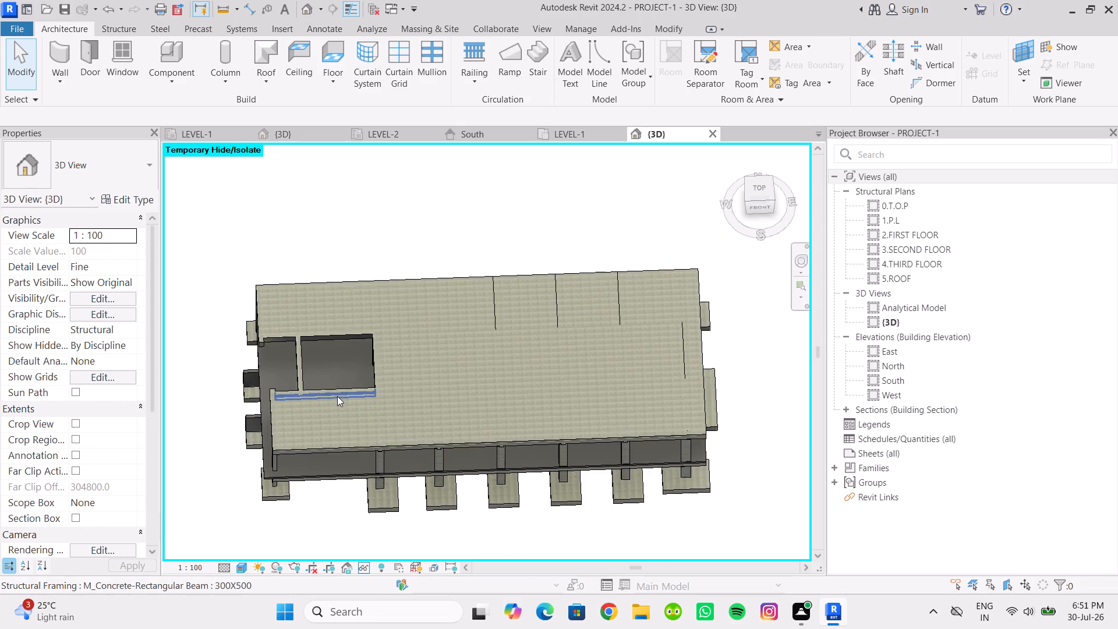
{"action": "middle_click_drag", "start_coordinate": [337, 397], "coordinate": [332, 469], "text": "shift"}
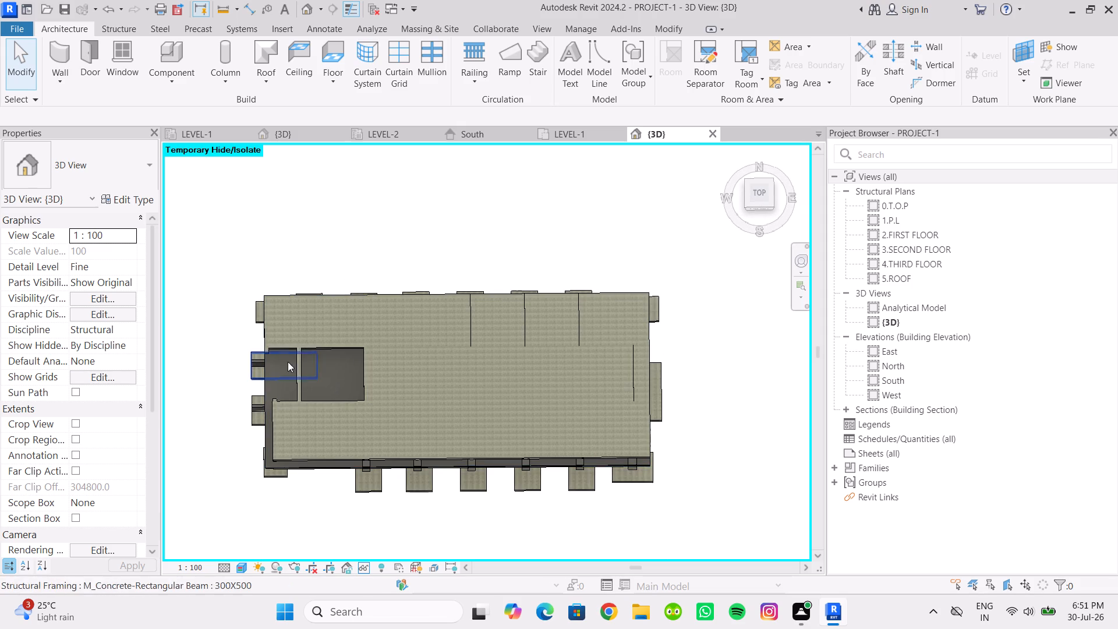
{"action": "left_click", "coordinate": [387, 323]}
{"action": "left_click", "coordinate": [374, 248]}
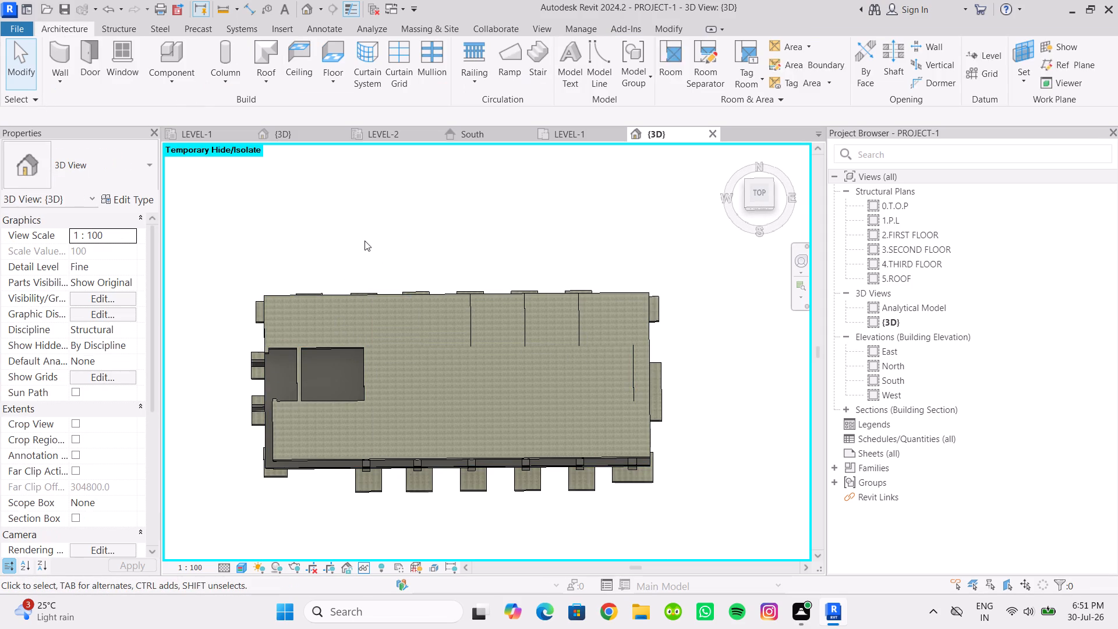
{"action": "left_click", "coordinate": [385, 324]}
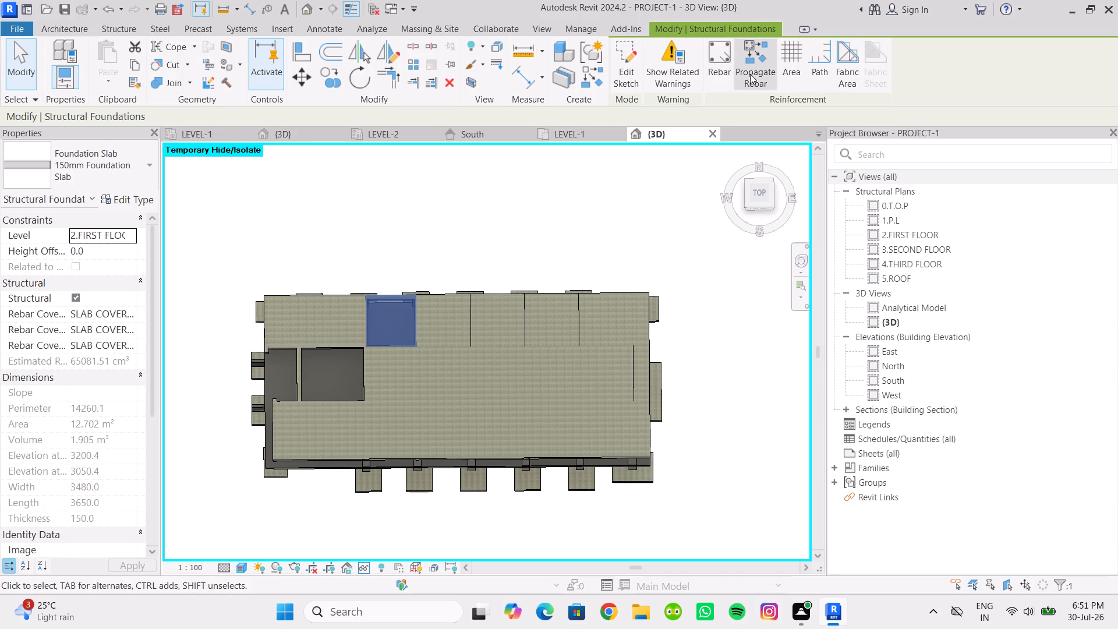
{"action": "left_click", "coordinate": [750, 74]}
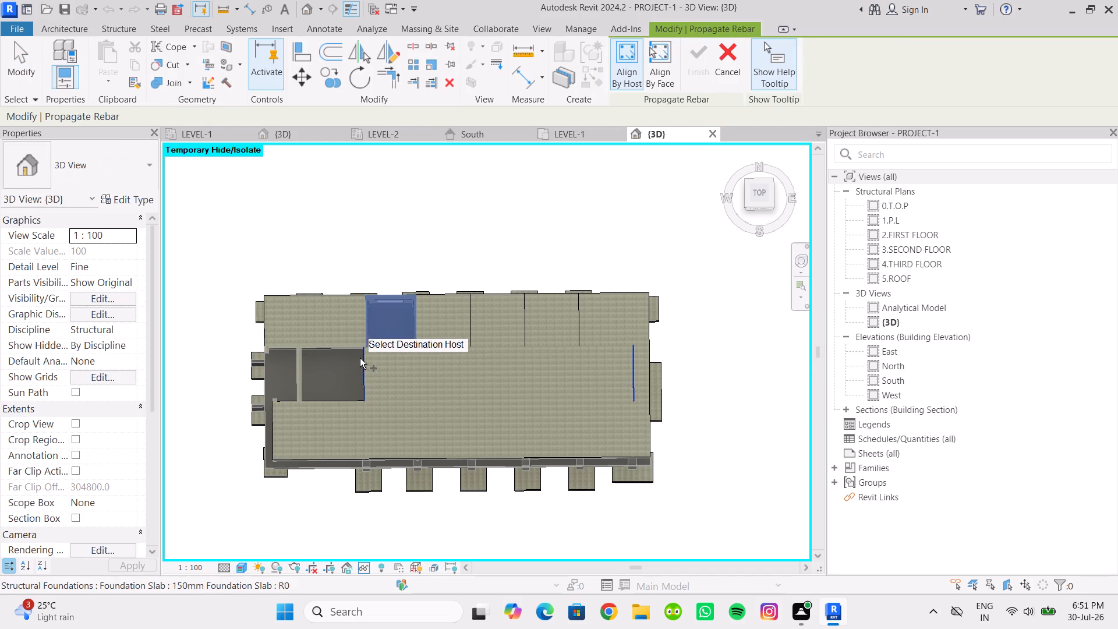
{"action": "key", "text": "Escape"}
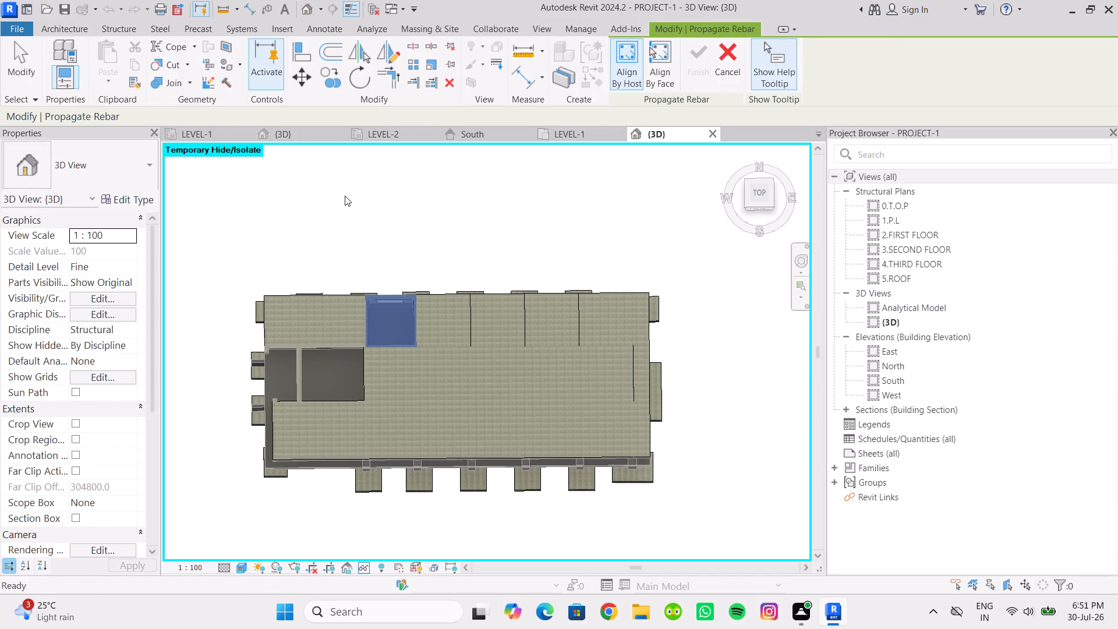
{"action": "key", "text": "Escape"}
Examine the upper slab's opening and surrounding beams from above, and the columns and footings along the front side.
{"action": "scroll", "coordinate": [311, 358], "scroll_direction": "up", "scroll_amount": 6}
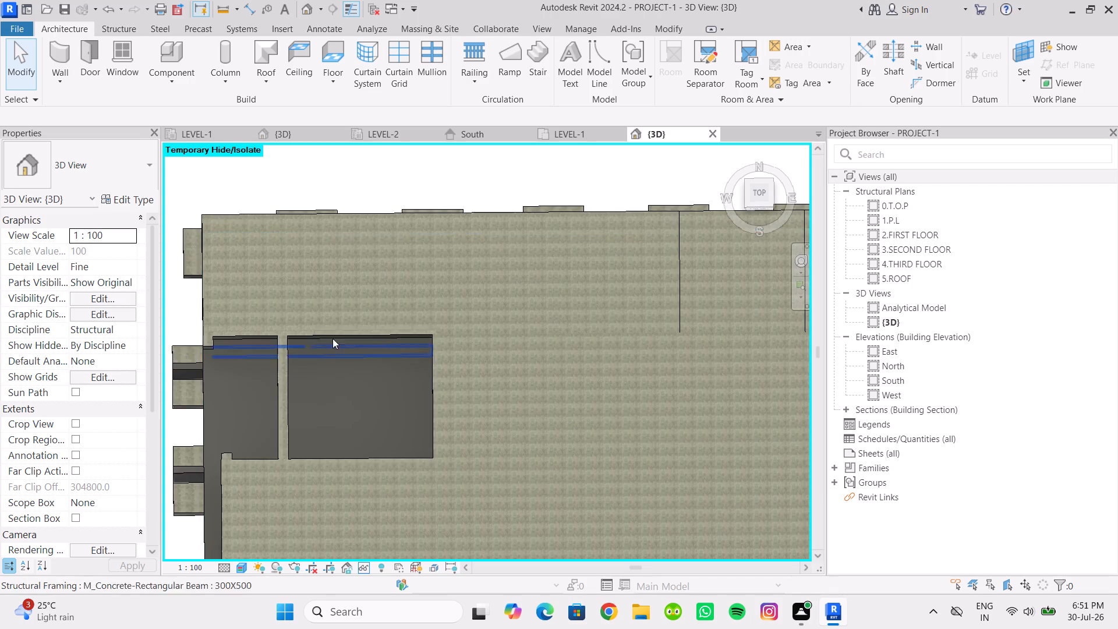
{"action": "scroll", "coordinate": [324, 296], "scroll_direction": "down", "scroll_amount": 4}
{"action": "scroll", "coordinate": [321, 384], "scroll_direction": "up", "scroll_amount": 4}
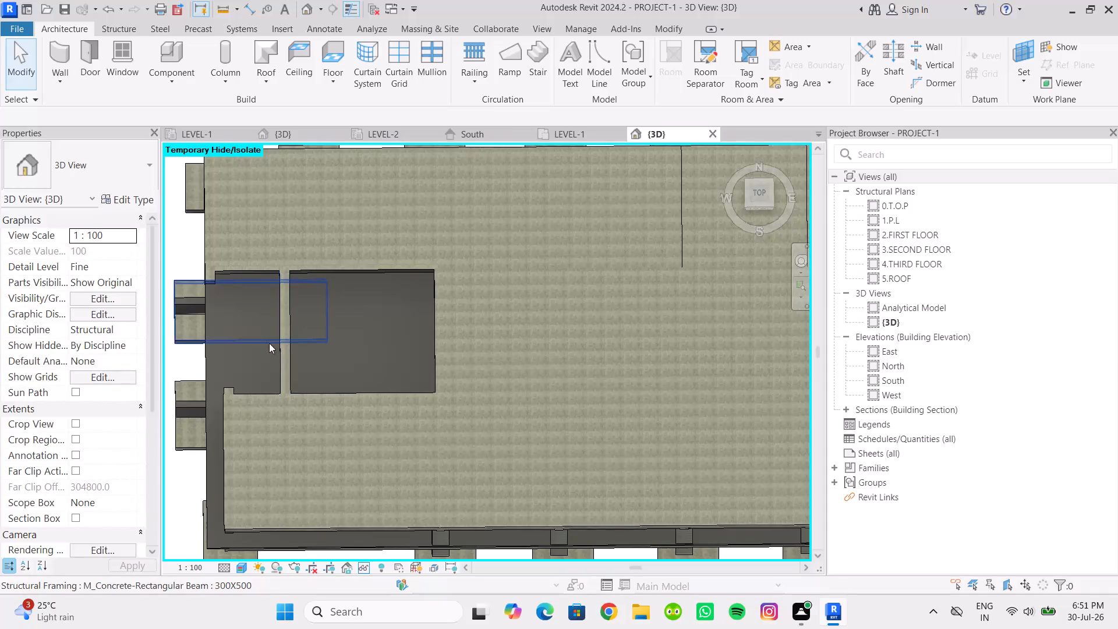
{"action": "scroll", "coordinate": [458, 480], "scroll_direction": "down", "scroll_amount": 5}
{"action": "scroll", "coordinate": [444, 447], "scroll_direction": "up", "scroll_amount": 2}
{"action": "middle_click_drag", "start_coordinate": [452, 433], "coordinate": [445, 413]}
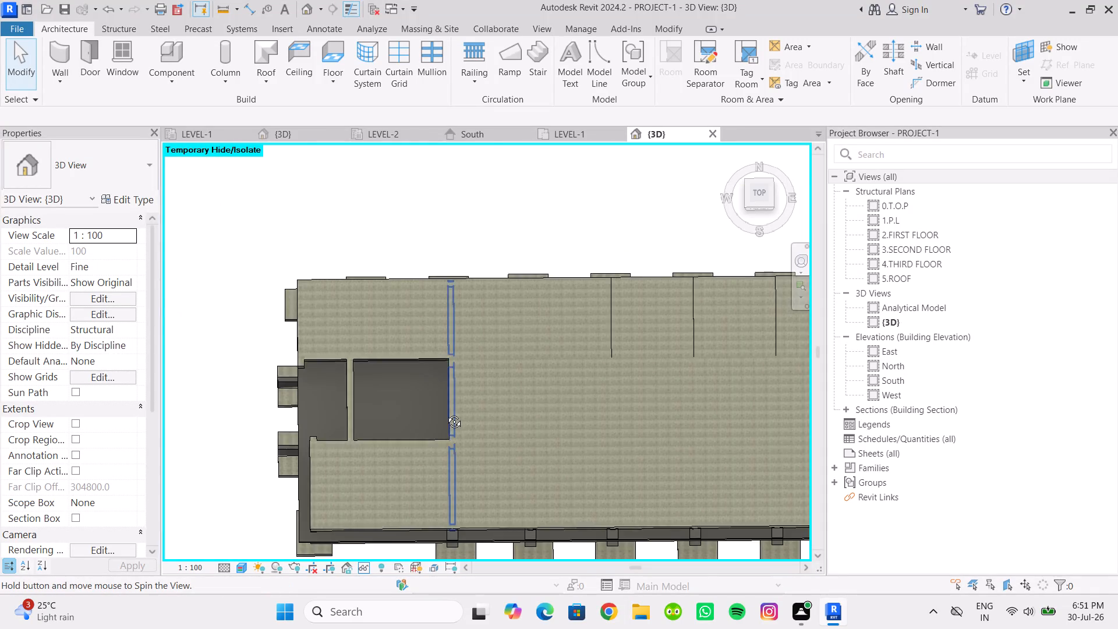
{"action": "middle_click_drag", "start_coordinate": [445, 413], "coordinate": [476, 270]}
{"action": "middle_click_drag", "start_coordinate": [480, 379], "coordinate": [454, 308]}
{"action": "scroll", "coordinate": [434, 429], "scroll_direction": "up", "scroll_amount": 3}
{"action": "middle_click_drag", "start_coordinate": [429, 436], "coordinate": [429, 427], "text": "shift"}
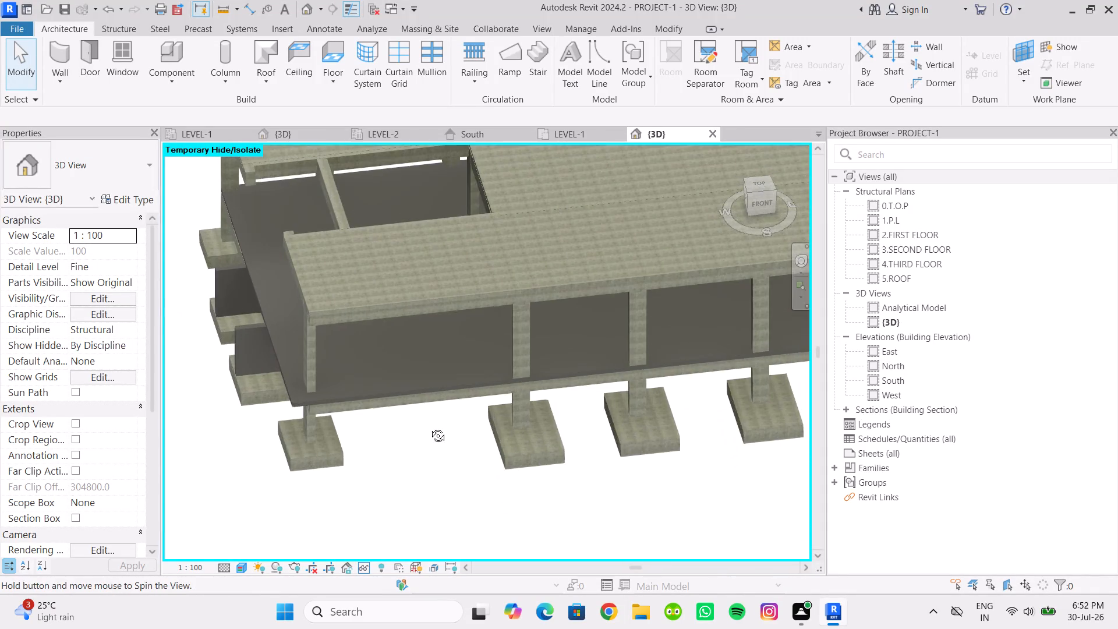
{"action": "middle_click_drag", "start_coordinate": [429, 427], "coordinate": [455, 380], "text": "shift"}
{"action": "scroll", "coordinate": [455, 380], "scroll_direction": "down", "scroll_amount": 3}
{"action": "middle_click_drag", "start_coordinate": [448, 398], "coordinate": [411, 502]}
{"action": "scroll", "coordinate": [448, 460], "scroll_direction": "down", "scroll_amount": 2}
{"action": "middle_click_drag", "start_coordinate": [437, 461], "coordinate": [421, 461], "text": "shift"}
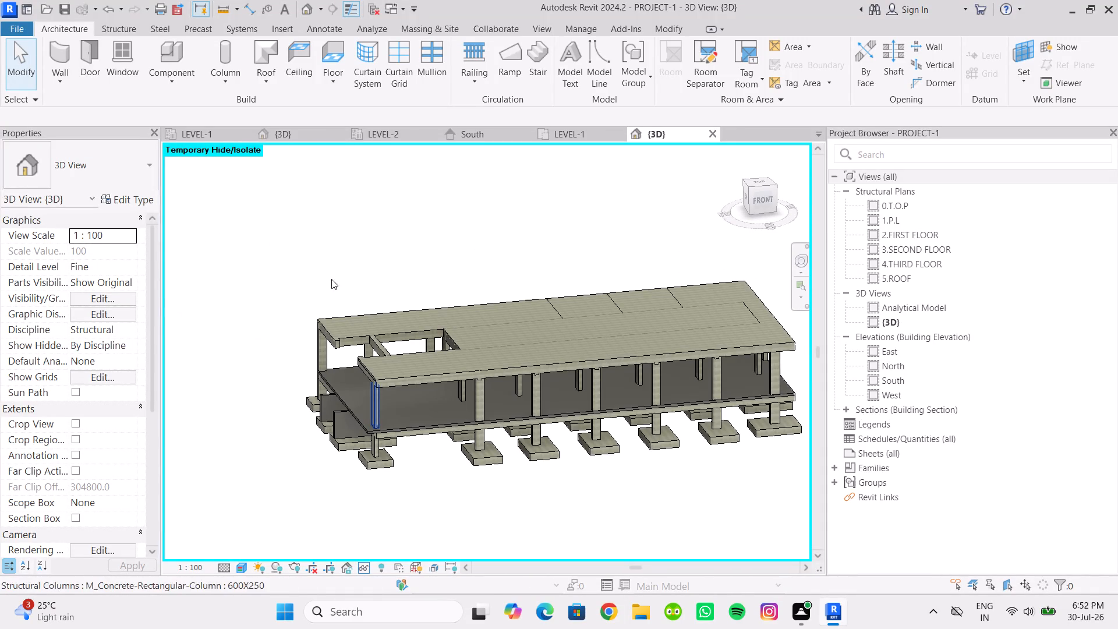
Switch to the 3D view of the STEEL TRUSSES & DETAILING project and save that project.
{"action": "left_click", "coordinate": [298, 132]}
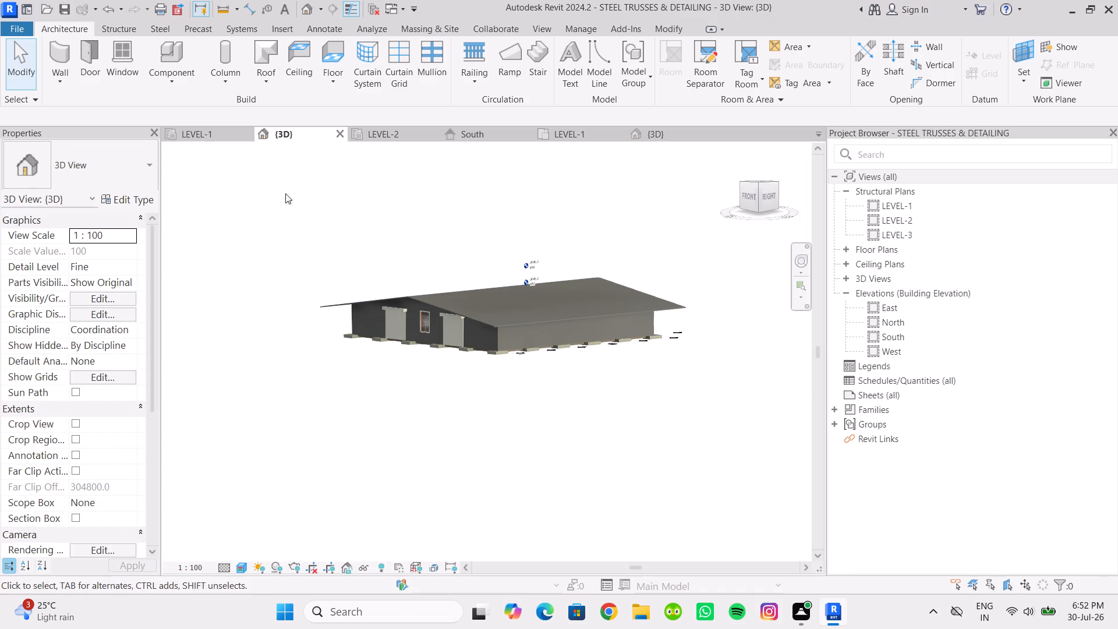
{"action": "double_click", "coordinate": [70, 10]}
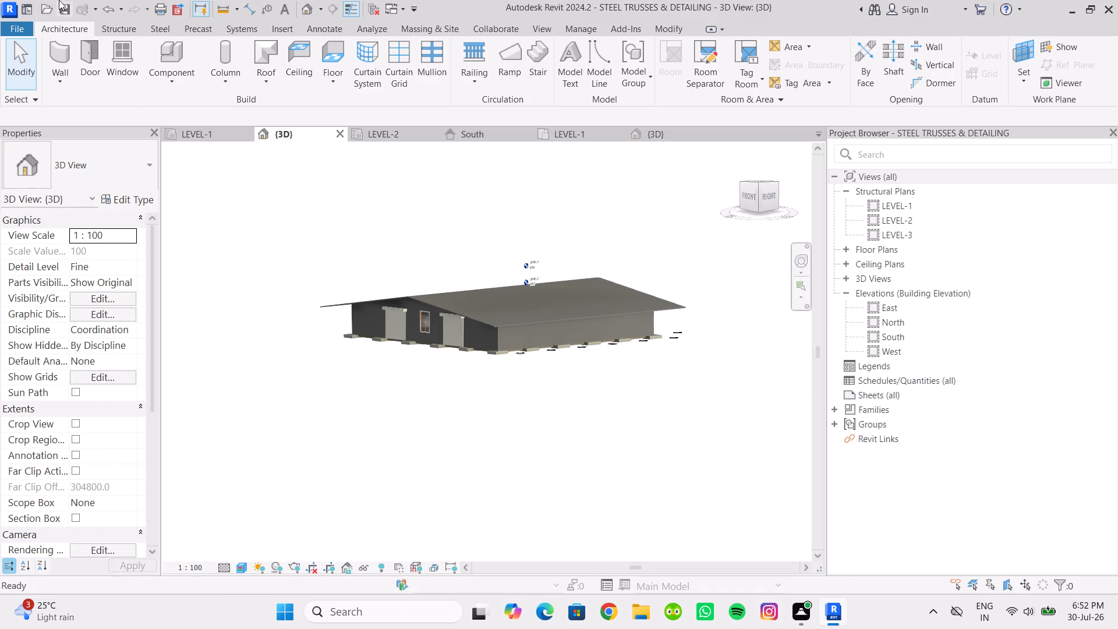